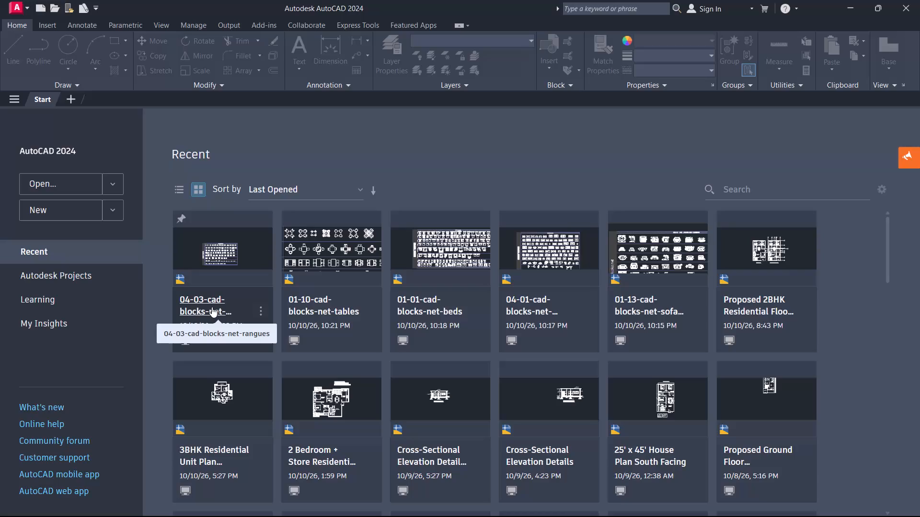
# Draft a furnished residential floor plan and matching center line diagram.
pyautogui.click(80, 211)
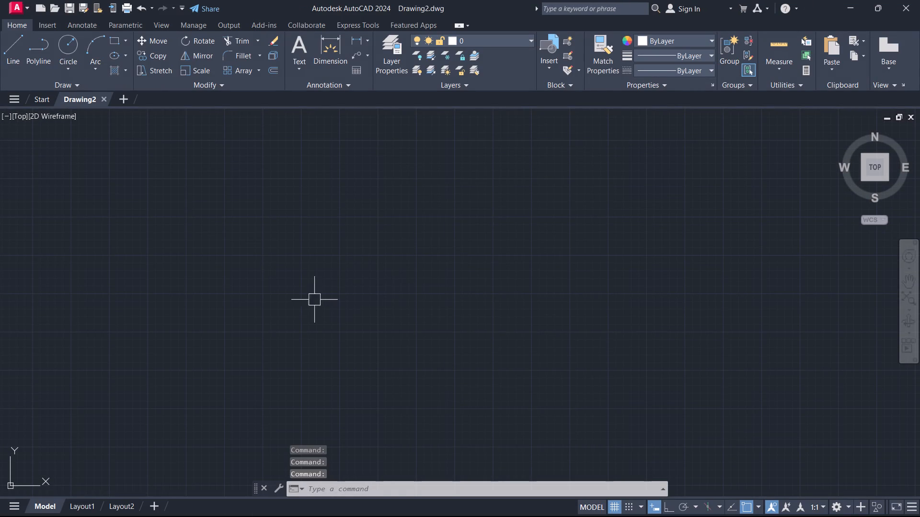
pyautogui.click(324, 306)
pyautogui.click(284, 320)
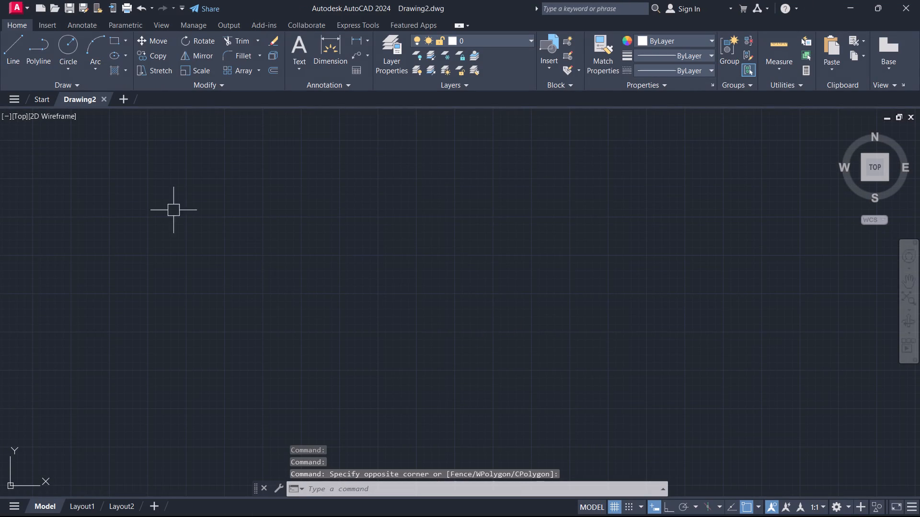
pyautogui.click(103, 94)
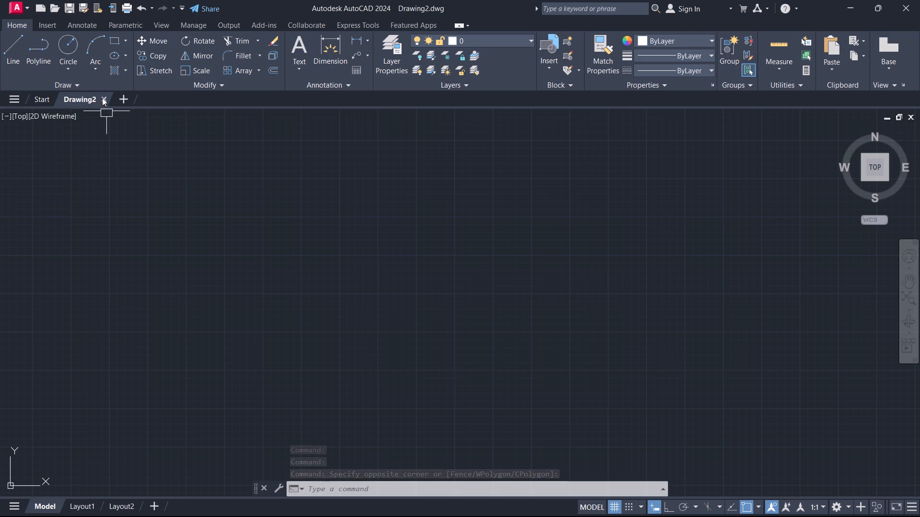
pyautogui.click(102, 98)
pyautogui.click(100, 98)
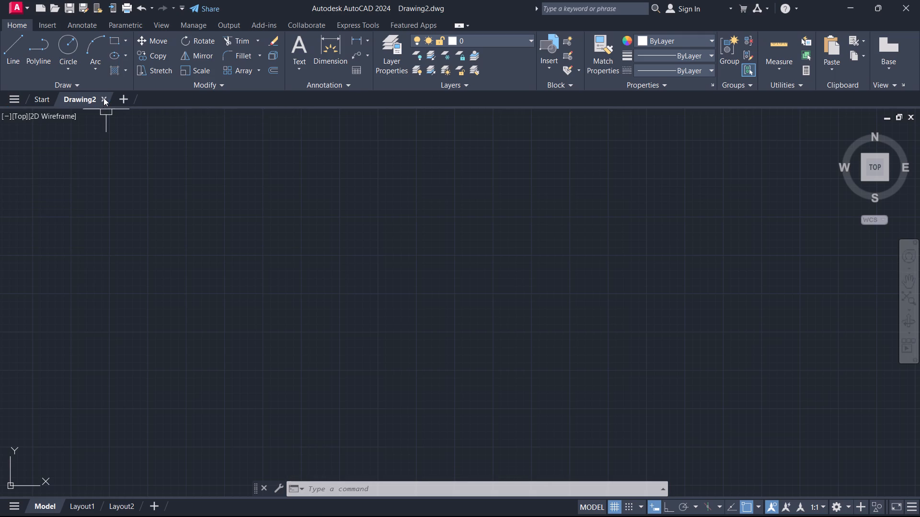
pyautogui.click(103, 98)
# Create a new blank drawing.
pyautogui.click(61, 209)
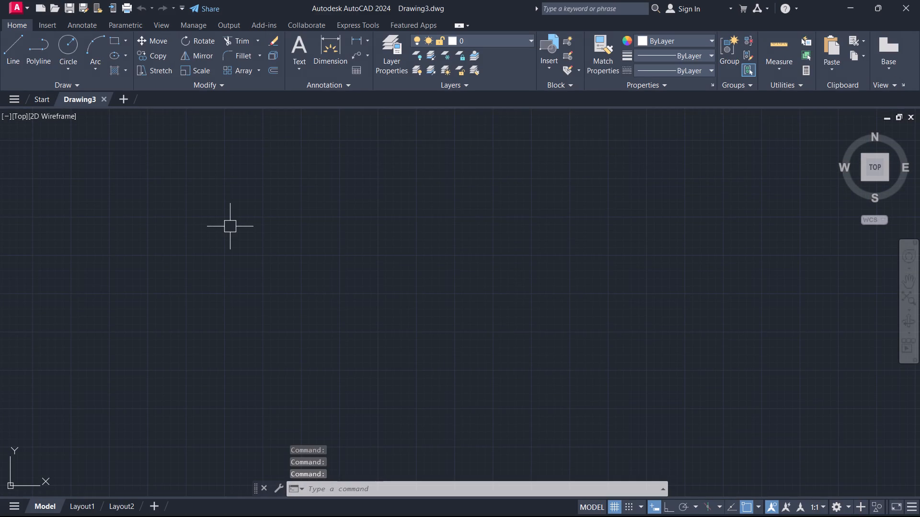
# Turn on log file recording with the LOGFILEON command.
pyautogui.write('log')
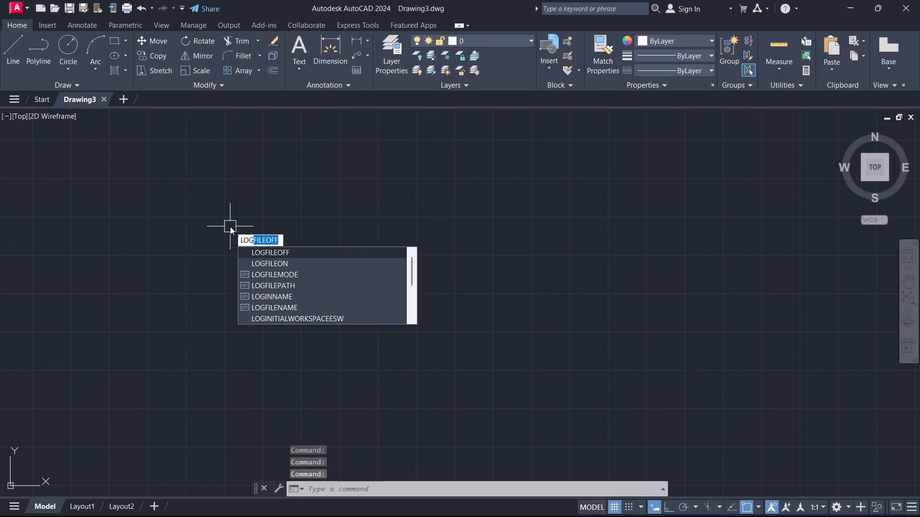
pyautogui.press('Down')
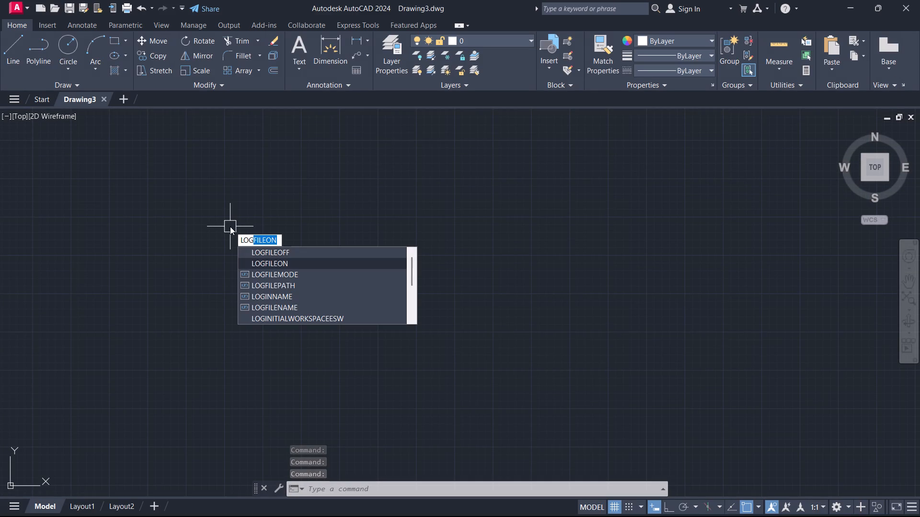
pyautogui.press('Return')
# Configure the drawing units to Engineering length with 0'-0.0" precision and inches as the insertion scale.
pyautogui.write('un')
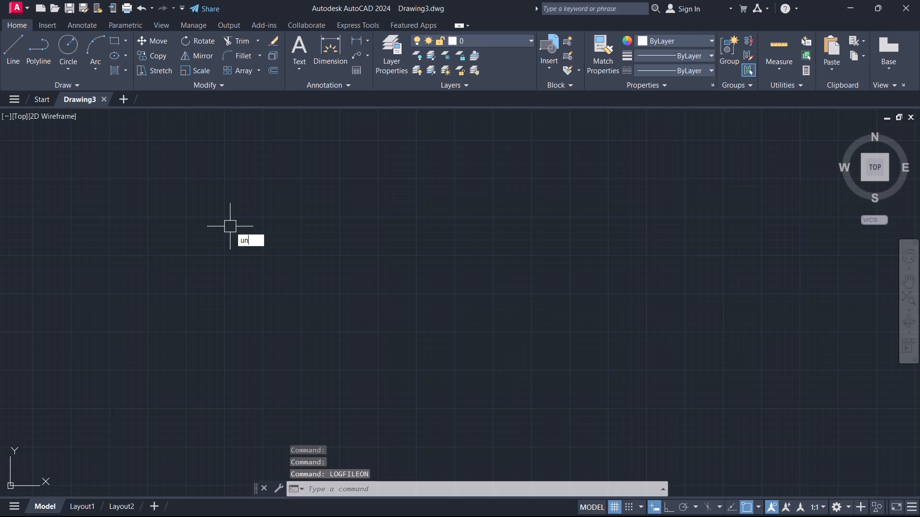
pyautogui.press('space')
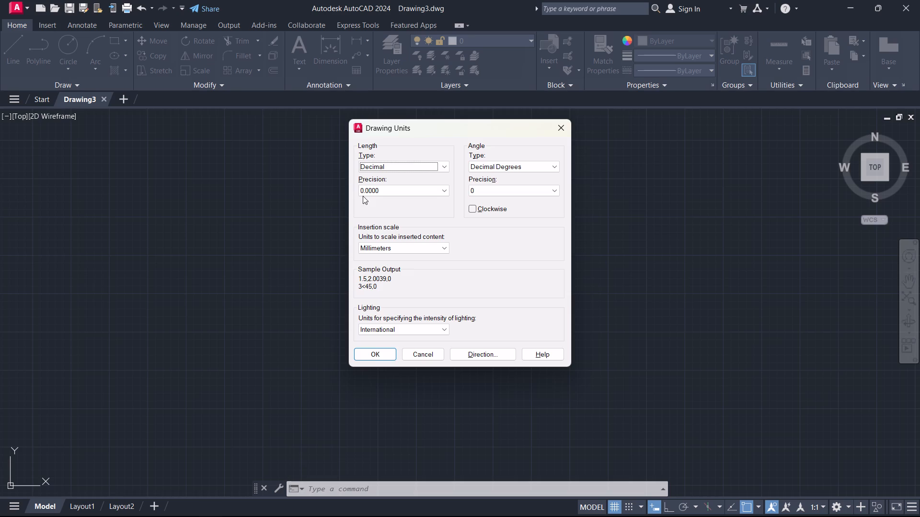
pyautogui.click(414, 163)
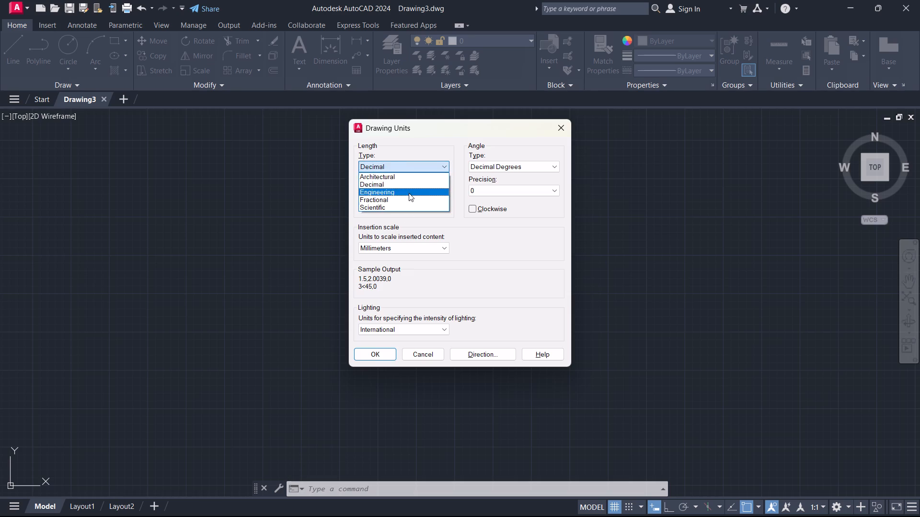
pyautogui.click(409, 193)
pyautogui.click(408, 197)
pyautogui.click(412, 192)
pyautogui.click(409, 212)
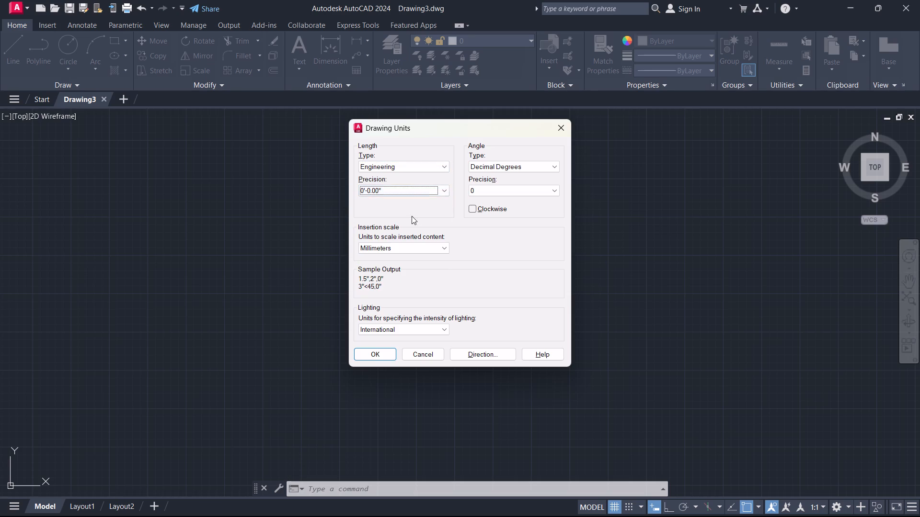
pyautogui.click(415, 194)
pyautogui.click(405, 206)
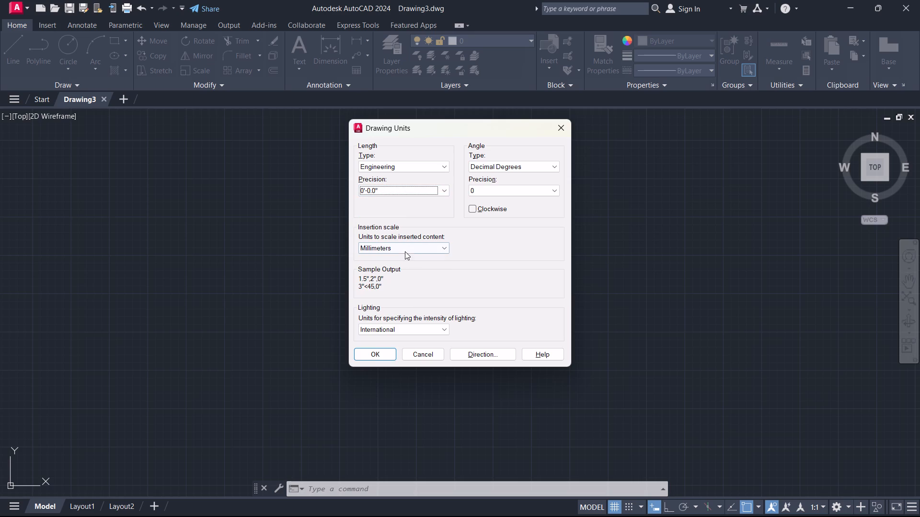
pyautogui.click(405, 250)
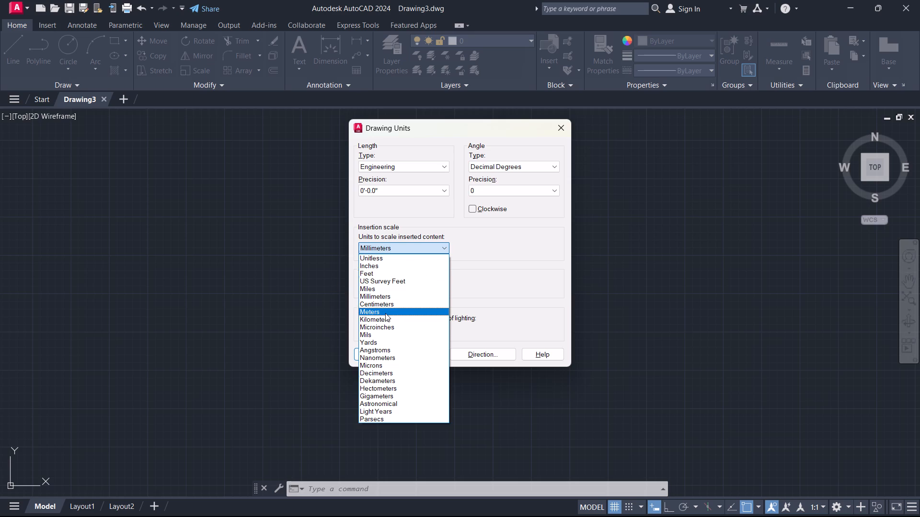
pyautogui.click(405, 262)
pyautogui.click(385, 359)
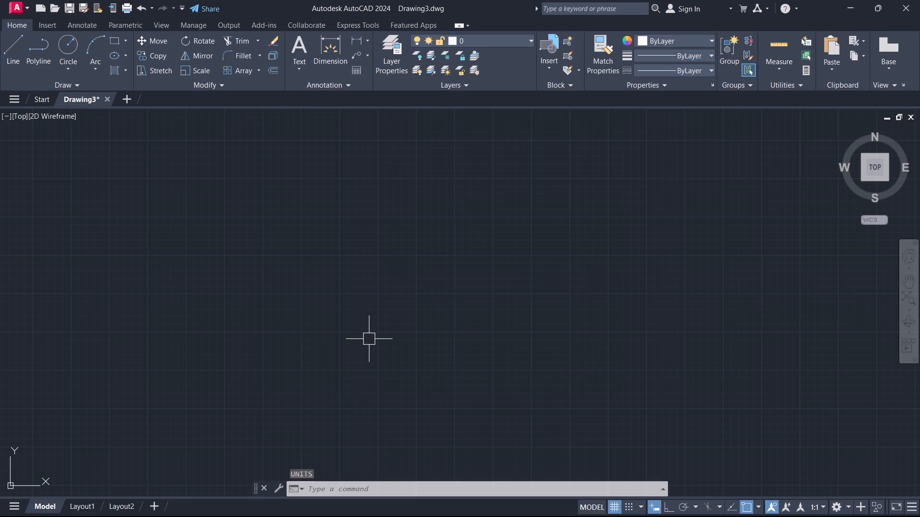
# Set the ISO-25 dimension style's primary units to Engineering format with 0'-0.0" precision.
pyautogui.write('d')
pyautogui.press('space')
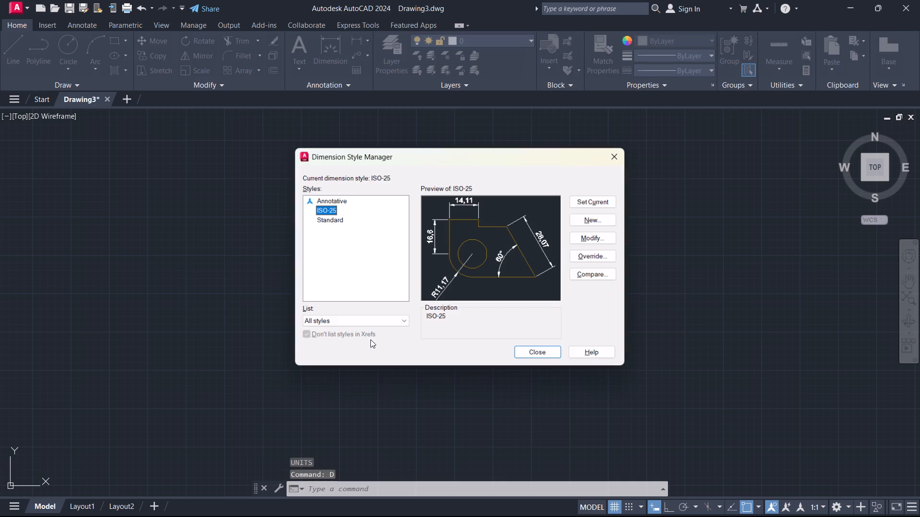
pyautogui.click(598, 243)
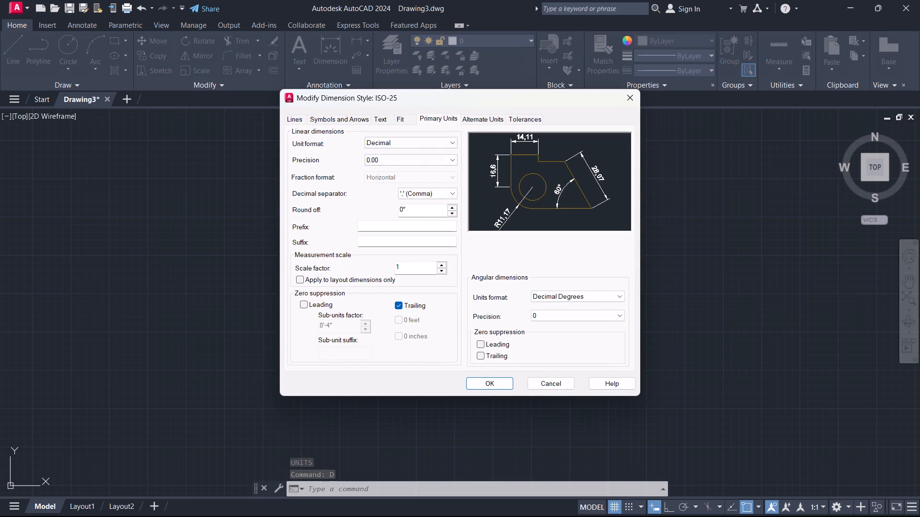
pyautogui.click(433, 138)
pyautogui.click(419, 167)
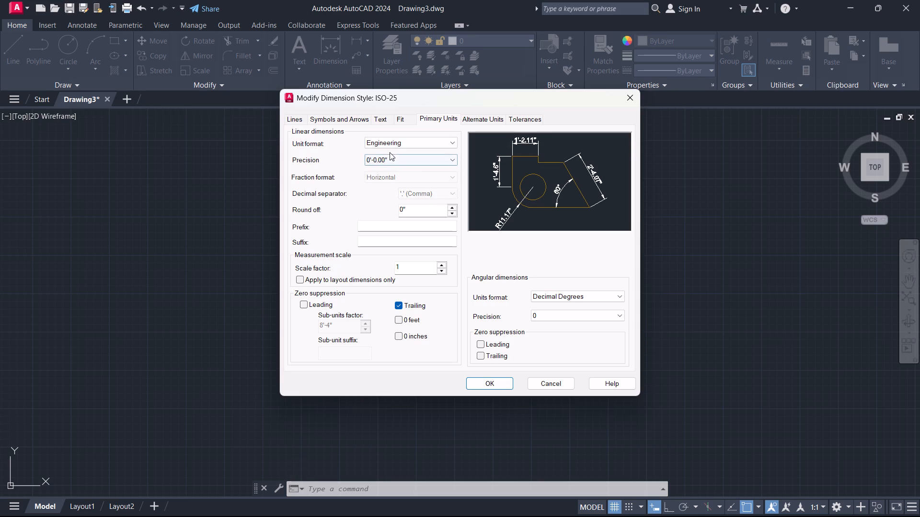
pyautogui.click(391, 158)
pyautogui.click(391, 179)
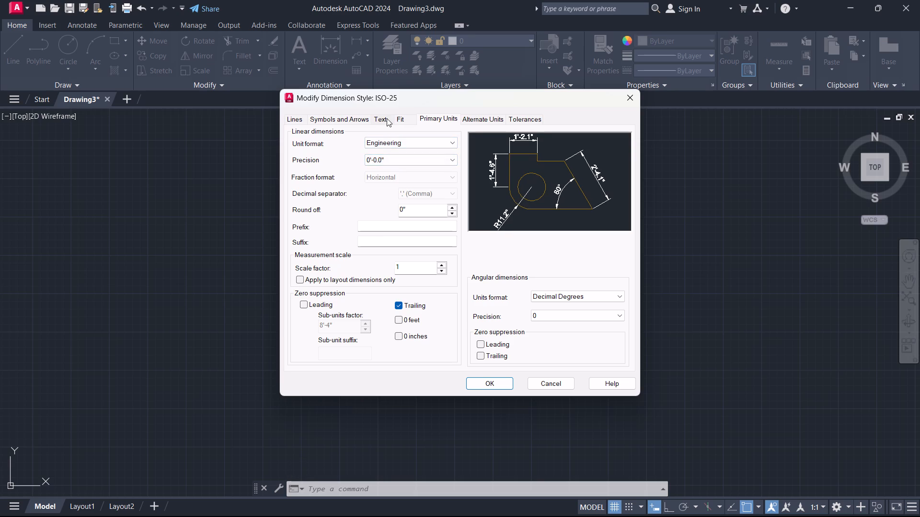
# Set the ISO-25 dimension style's text height to 8, make the style current, and close the style manager.
pyautogui.click(387, 118)
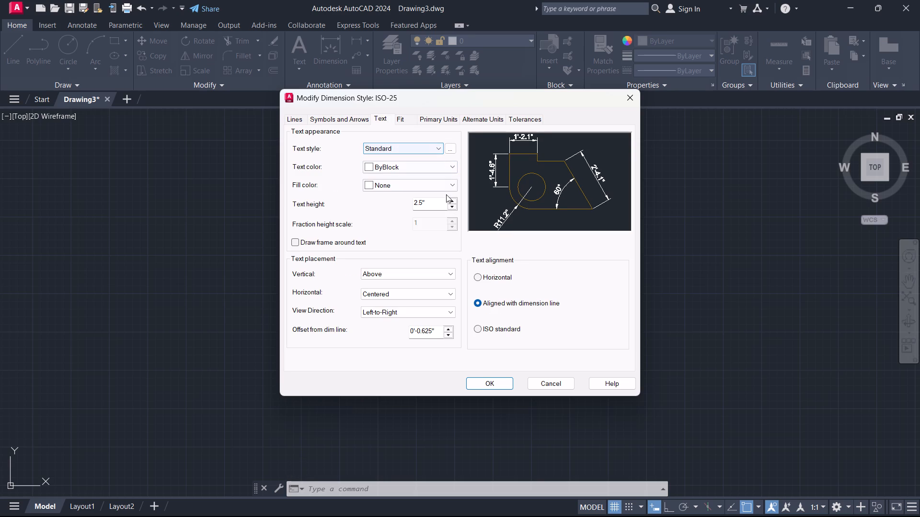
pyautogui.moveTo(432, 205); pyautogui.dragTo(367, 214)
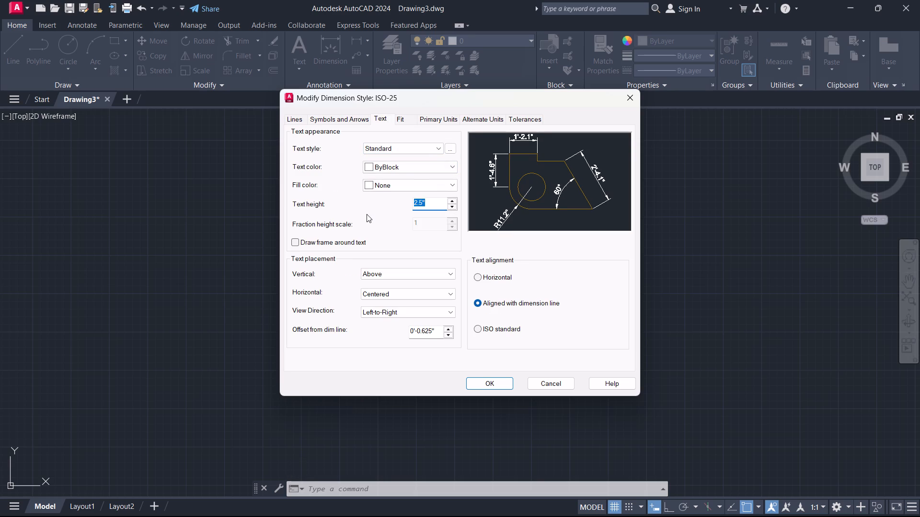
pyautogui.press('6')
pyautogui.press('BackSpace')
pyautogui.press('8')
pyautogui.click(488, 391)
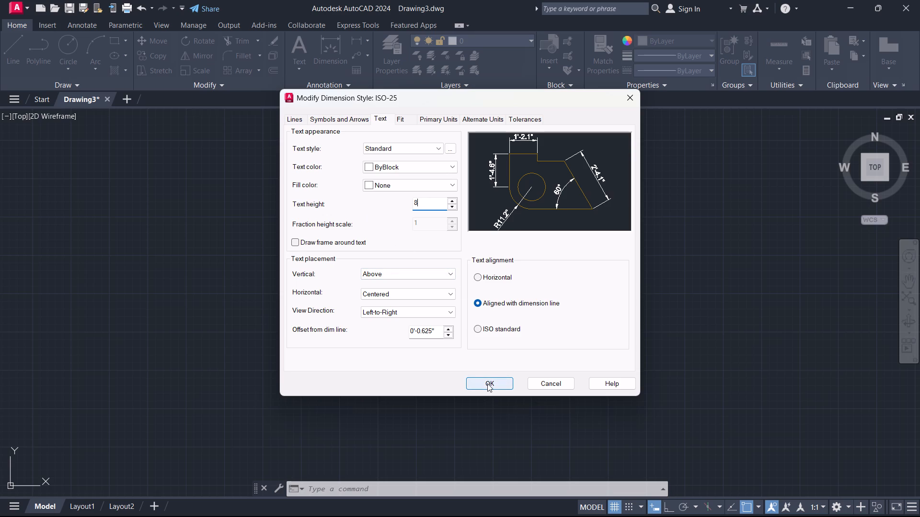
pyautogui.click(488, 383)
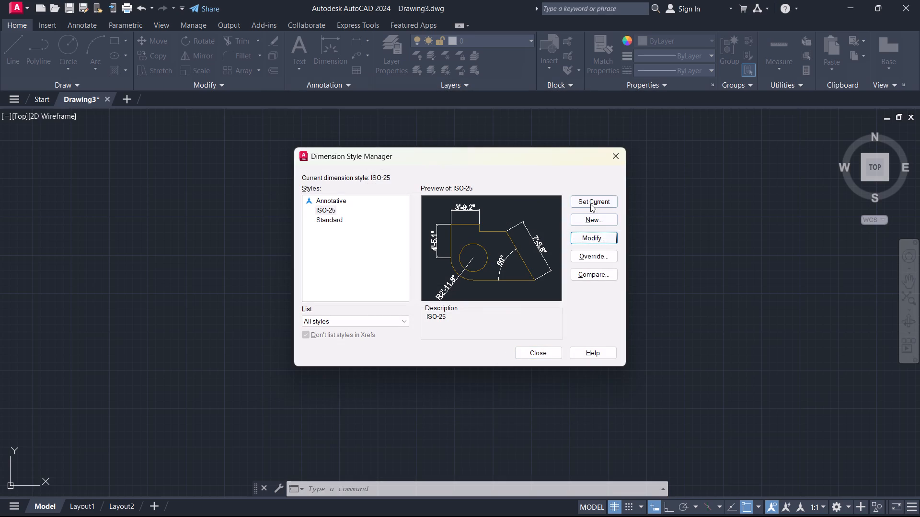
pyautogui.click(591, 202)
pyautogui.click(543, 355)
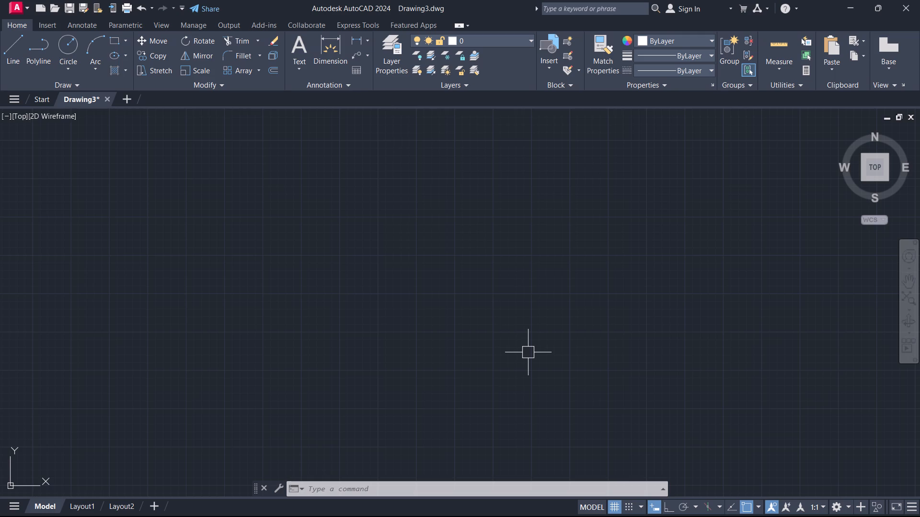
# With Ortho on, draw a 14' vertical line downward followed by a connected 12' horizontal line running right.
pyautogui.scroll(-1, 489, 270)
pyautogui.moveTo(487, 270); pyautogui.dragTo(471, 343, button='middle')
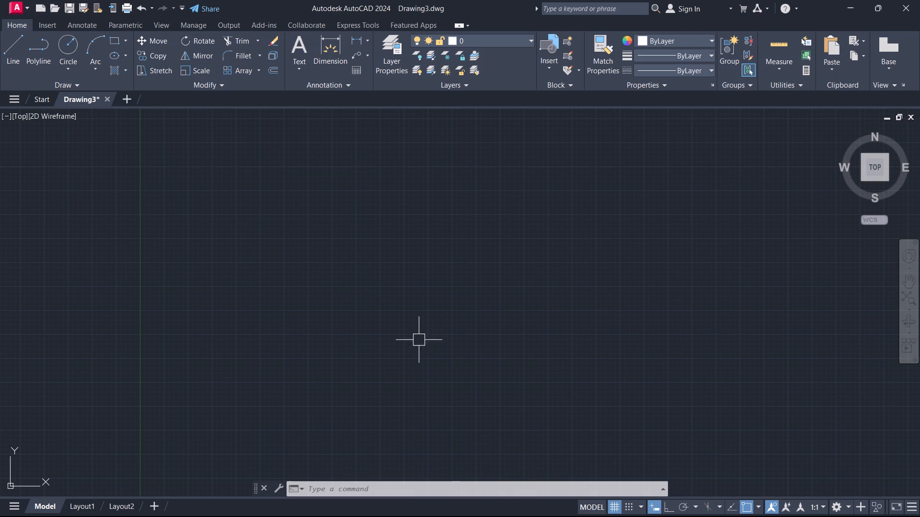
pyautogui.press('l')
pyautogui.press('space')
pyautogui.click(414, 252)
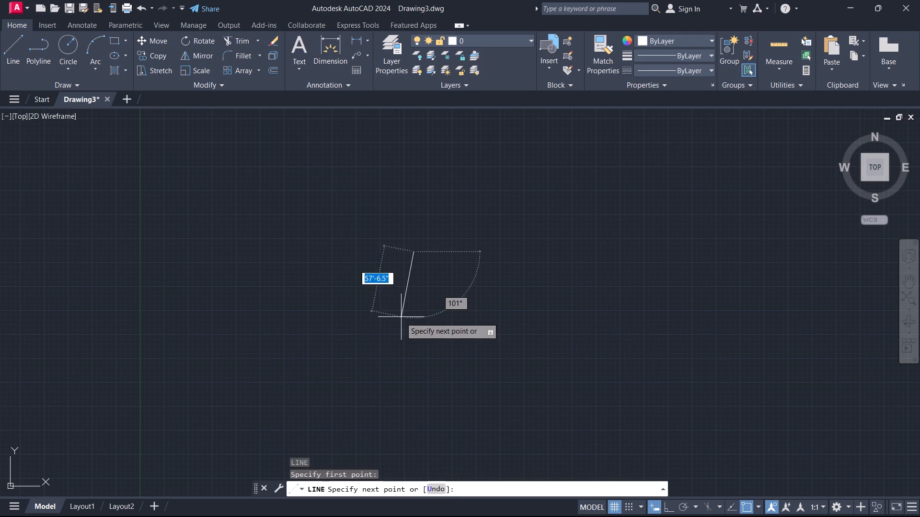
pyautogui.press('F8')
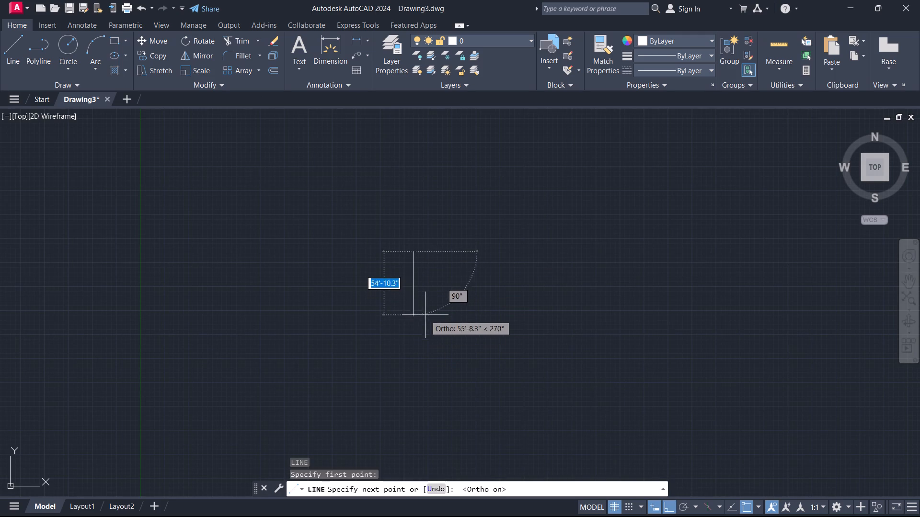
pyautogui.scroll(3, 407, 310)
pyautogui.moveTo(422, 262); pyautogui.dragTo(441, 436, button='middle')
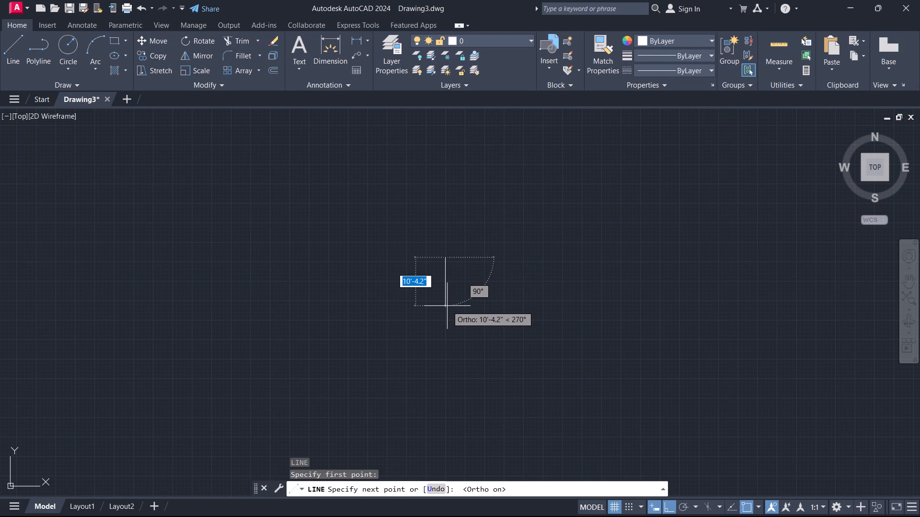
pyautogui.write("14'")
pyautogui.press('Return')
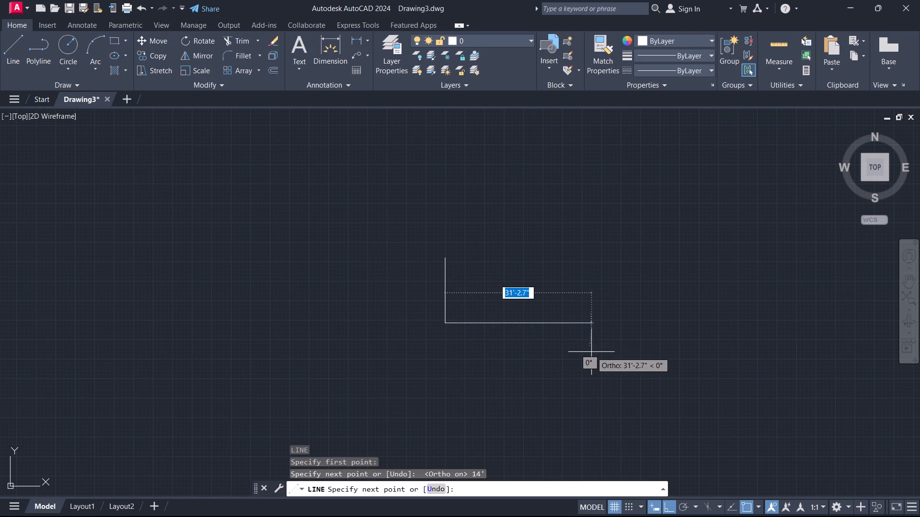
pyautogui.write("12'")
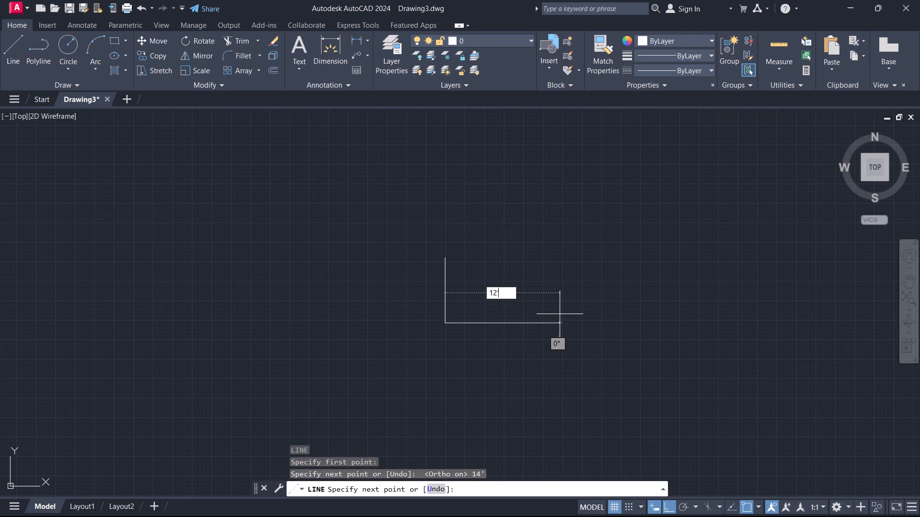
pyautogui.press('Return')
pyautogui.press('F1')
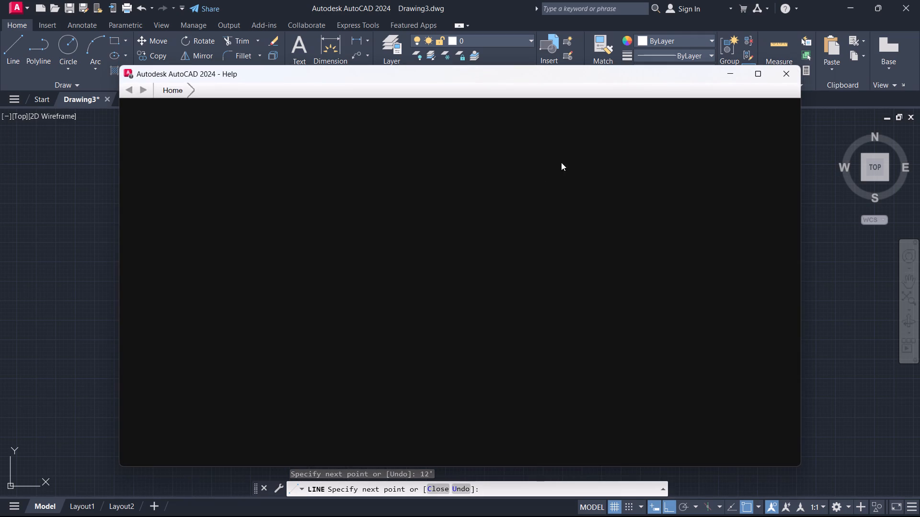
pyautogui.press('Escape')
pyautogui.click(787, 74)
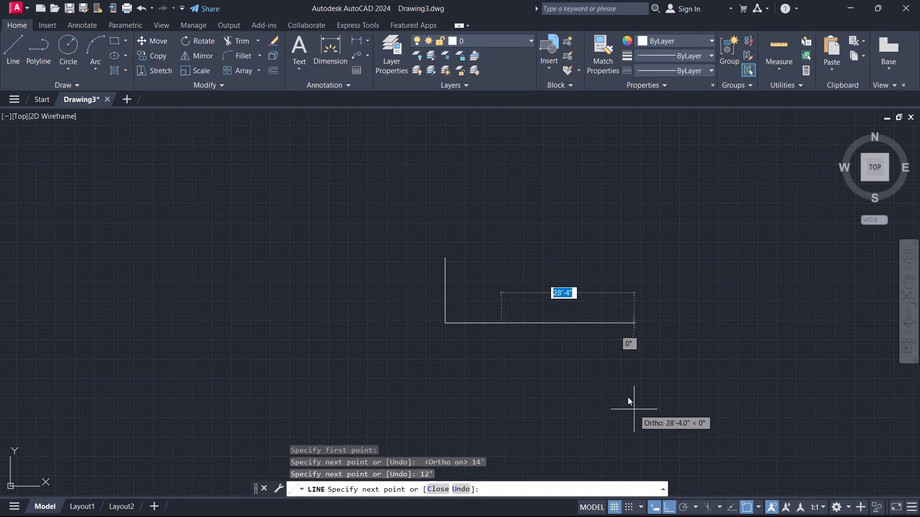
pyautogui.press('Escape')
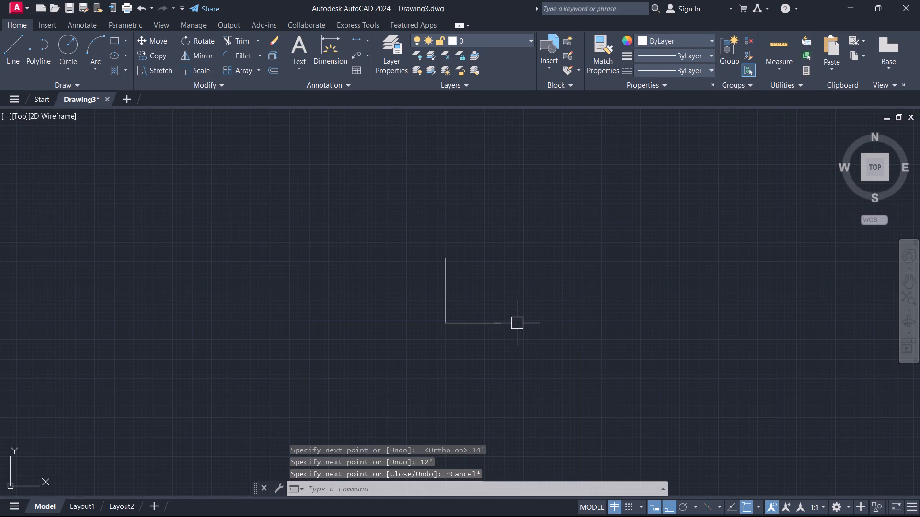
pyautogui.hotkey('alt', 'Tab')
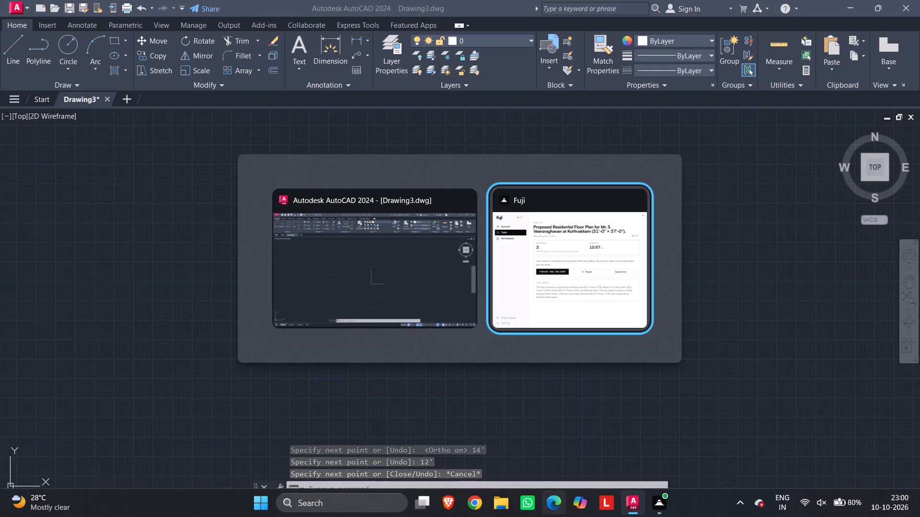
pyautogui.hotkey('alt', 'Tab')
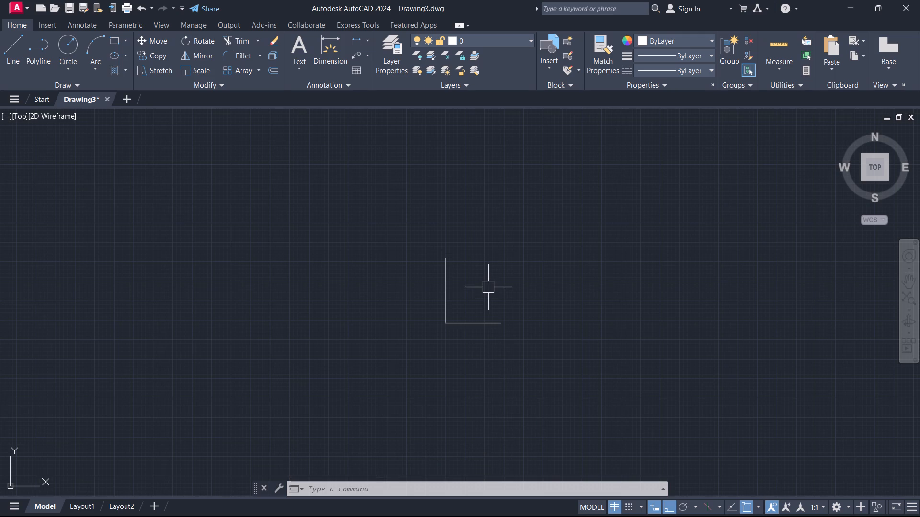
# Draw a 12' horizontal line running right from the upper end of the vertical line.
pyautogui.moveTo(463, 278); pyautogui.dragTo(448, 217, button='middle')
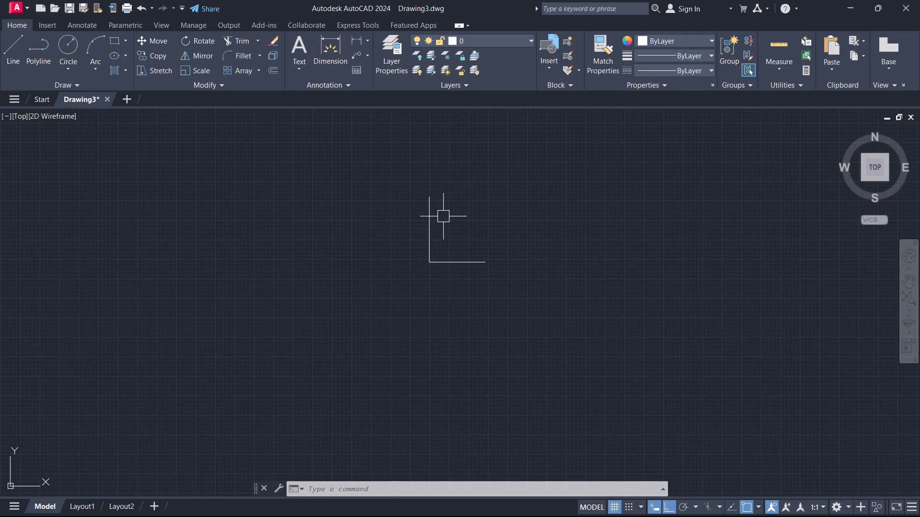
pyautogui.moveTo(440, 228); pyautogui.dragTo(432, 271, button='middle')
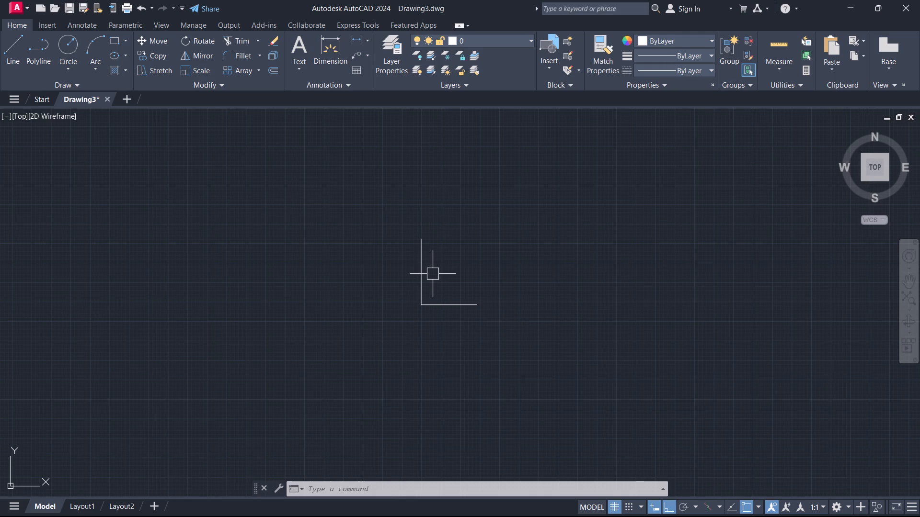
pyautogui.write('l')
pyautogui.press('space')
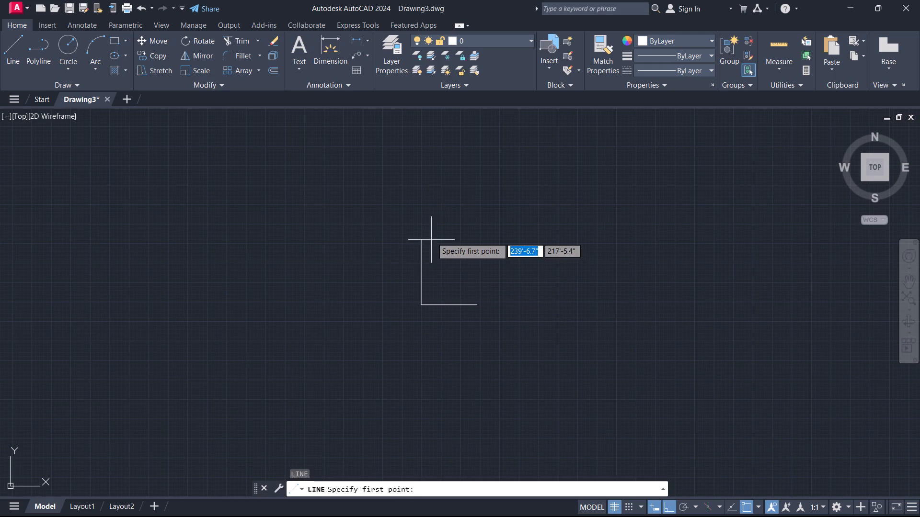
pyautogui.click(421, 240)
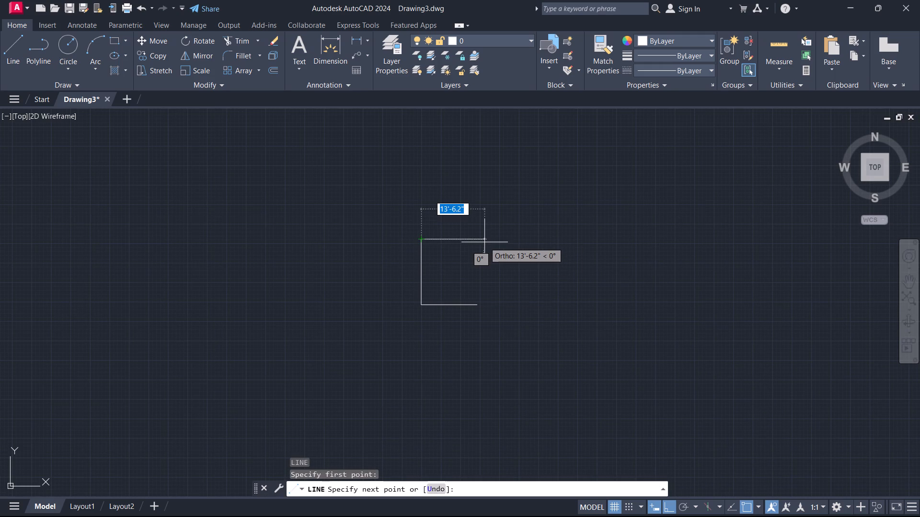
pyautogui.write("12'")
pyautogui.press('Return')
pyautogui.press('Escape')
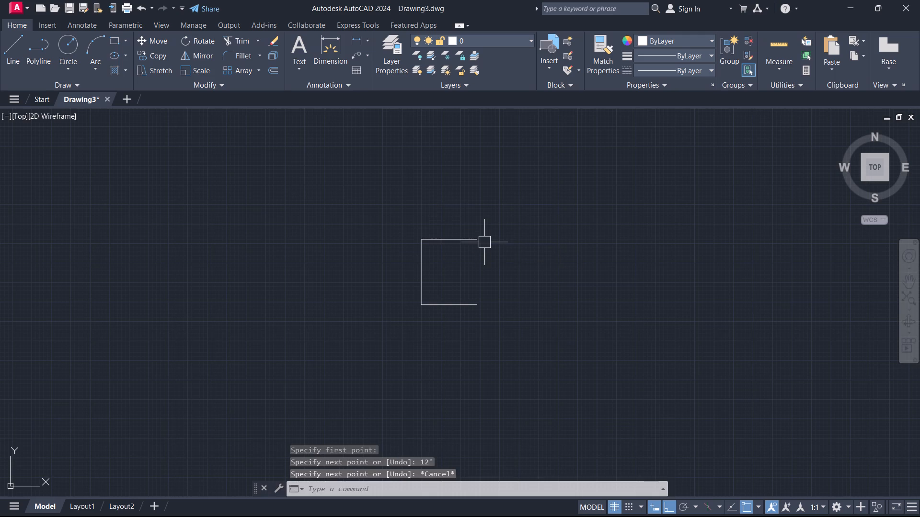
# Delete all three lines of the open-sided room outline.
pyautogui.moveTo(553, 354); pyautogui.dragTo(540, 342)
pyautogui.click(372, 183)
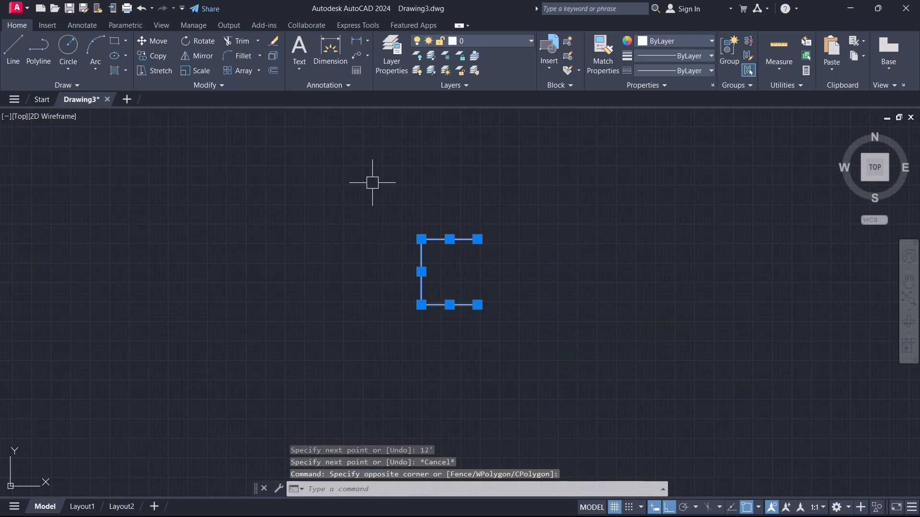
pyautogui.press('Delete')
# Draw a new 12' vertical line downward followed by a connected 14' horizontal line running right.
pyautogui.press('l')
pyautogui.press('space')
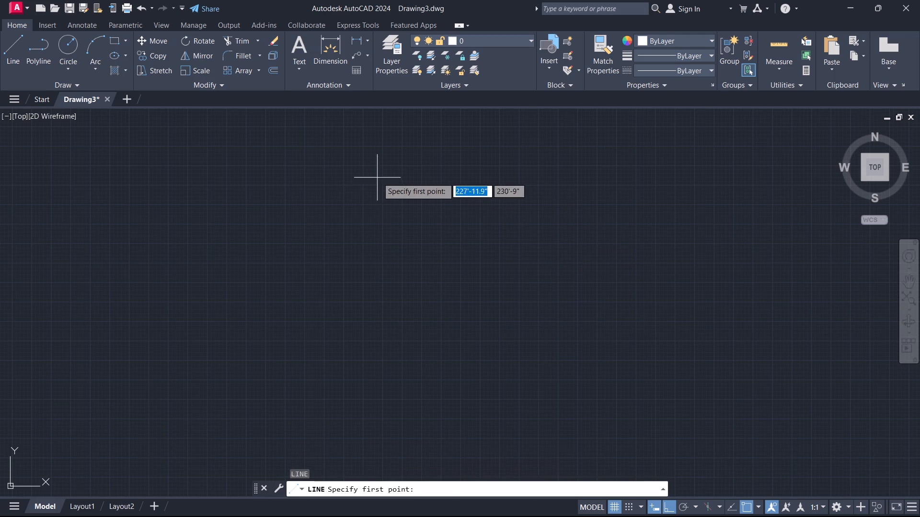
pyautogui.click(378, 178)
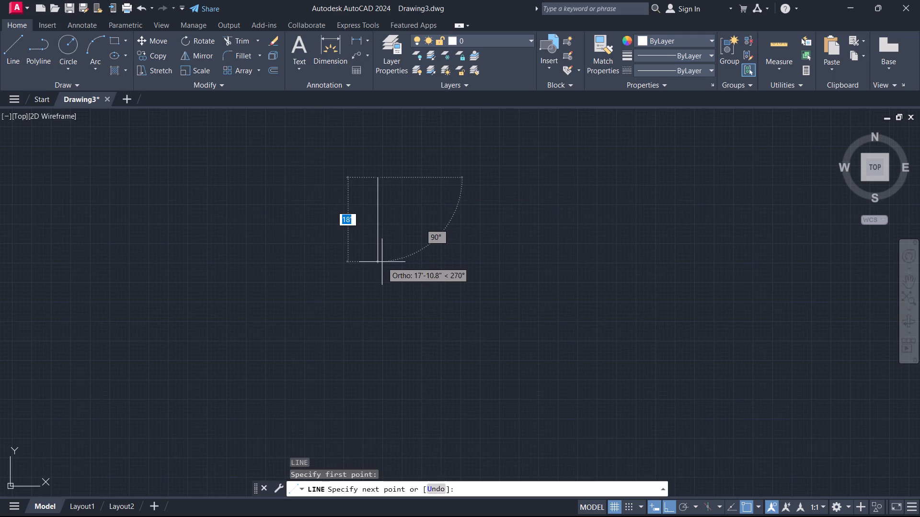
pyautogui.write("12'")
pyautogui.press('Return')
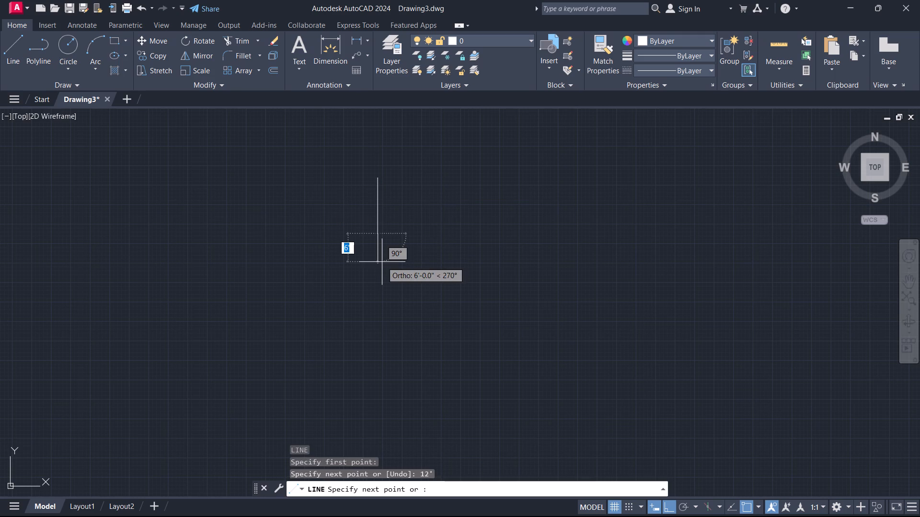
pyautogui.write("14'")
pyautogui.press('Return')
pyautogui.press('Escape')
# Offset the 14' horizontal line upward by 12' to form the room's upper edge.
pyautogui.write("o 12'")
pyautogui.press('Return')
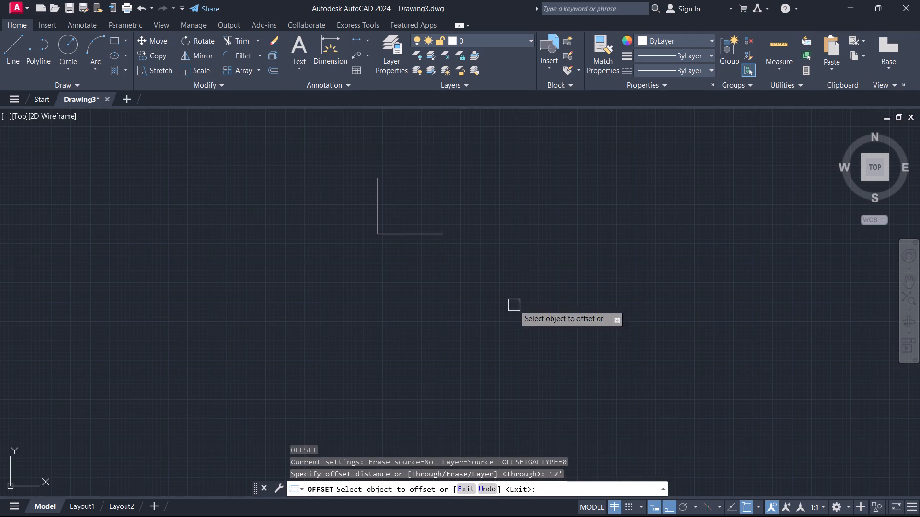
pyautogui.click(410, 229)
pyautogui.click(415, 181)
pyautogui.press('Escape')
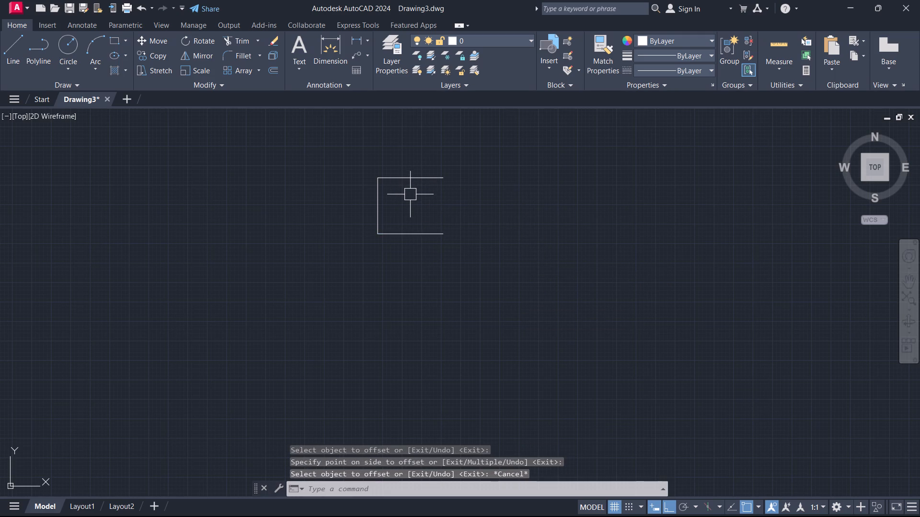
# Close the room's right side with a line joining the right ends of the upper and lower edges.
pyautogui.write('l')
pyautogui.press('space')
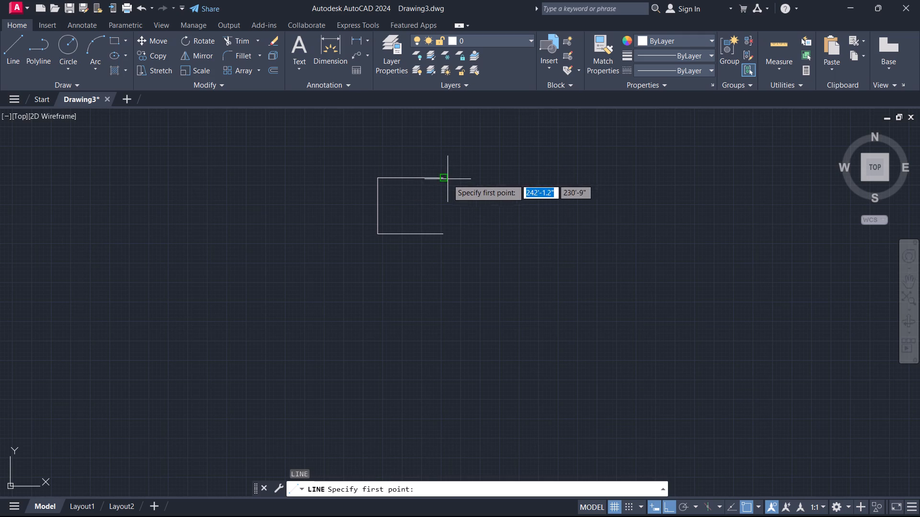
pyautogui.click(448, 180)
pyautogui.click(446, 235)
pyautogui.press('Escape')
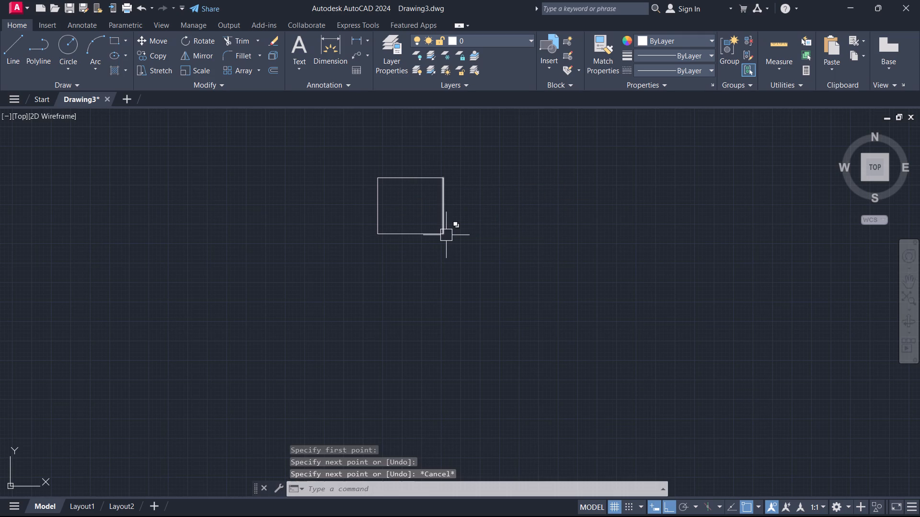
# Offset the room's right and lower edges outward by 5" for the inner wall thickness.
pyautogui.write('o')
pyautogui.press('space')
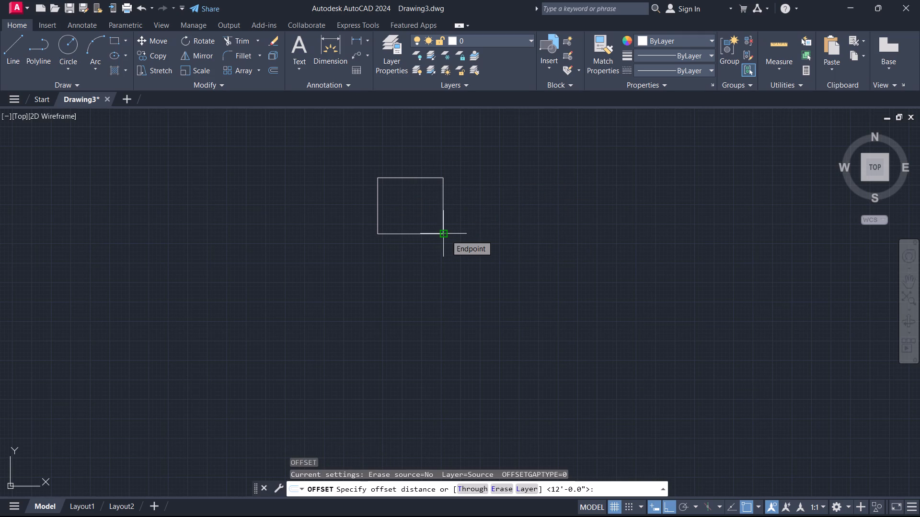
pyautogui.press('5')
pyautogui.press('Return')
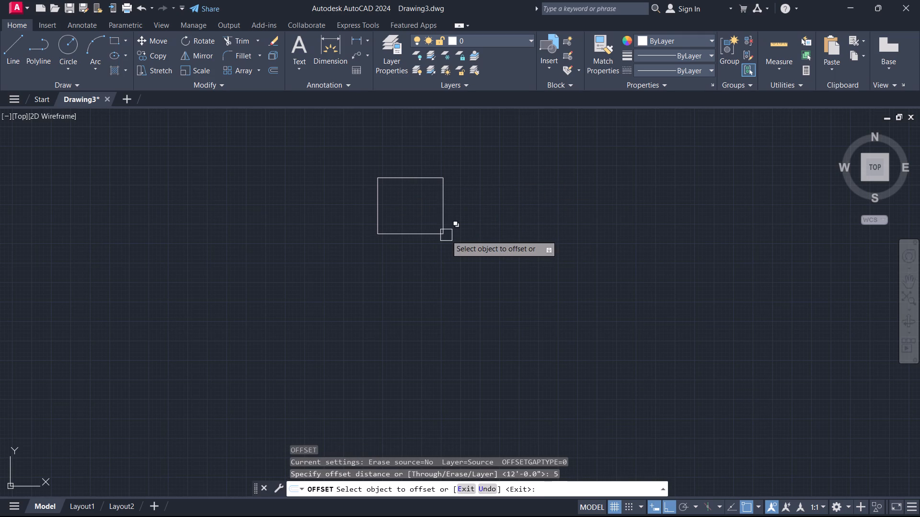
pyautogui.click(450, 204)
pyautogui.click(445, 212)
pyautogui.click(474, 220)
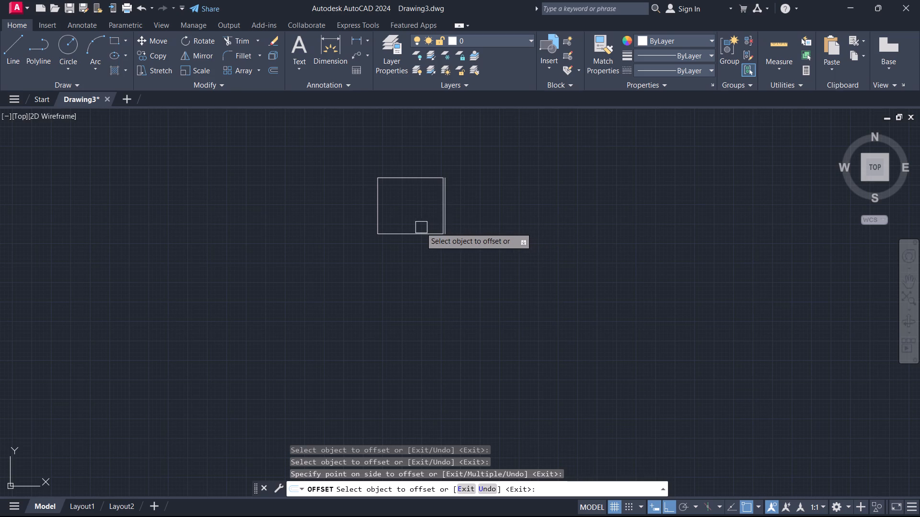
pyautogui.click(420, 227)
pyautogui.click(406, 269)
pyautogui.click(416, 232)
pyautogui.click(412, 241)
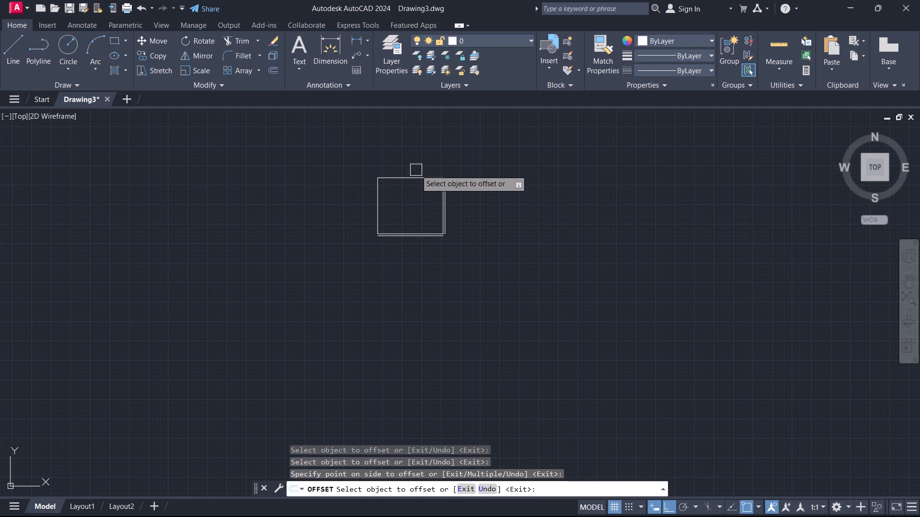
pyautogui.press('Escape')
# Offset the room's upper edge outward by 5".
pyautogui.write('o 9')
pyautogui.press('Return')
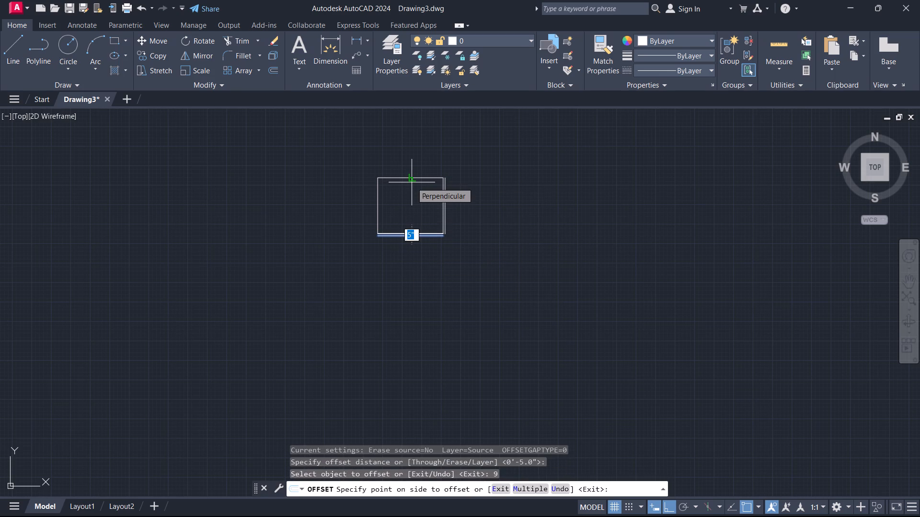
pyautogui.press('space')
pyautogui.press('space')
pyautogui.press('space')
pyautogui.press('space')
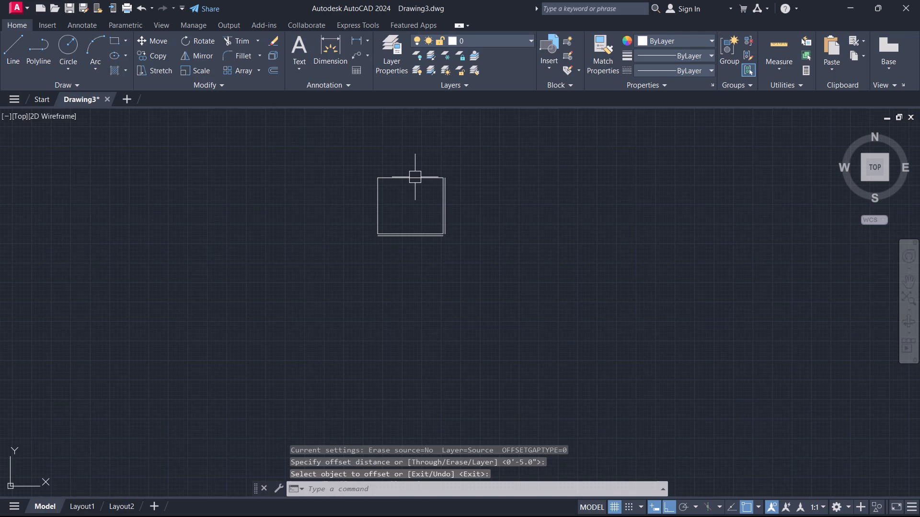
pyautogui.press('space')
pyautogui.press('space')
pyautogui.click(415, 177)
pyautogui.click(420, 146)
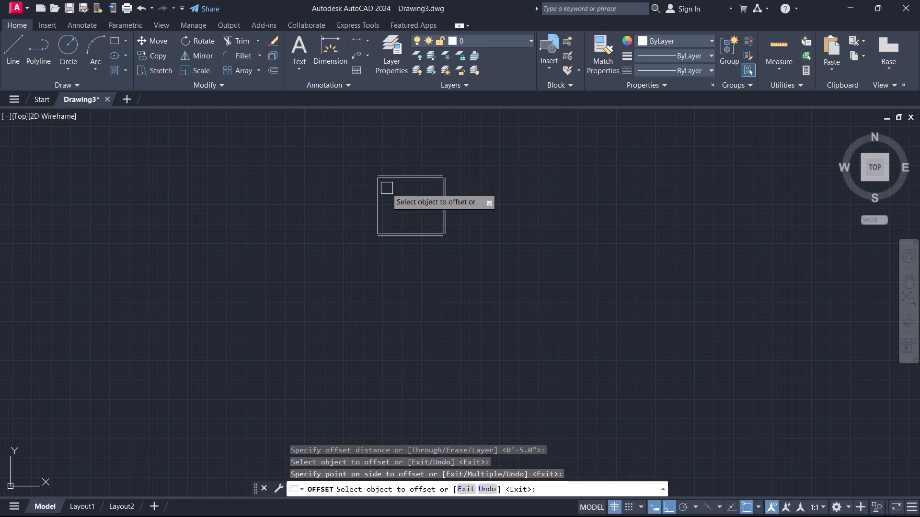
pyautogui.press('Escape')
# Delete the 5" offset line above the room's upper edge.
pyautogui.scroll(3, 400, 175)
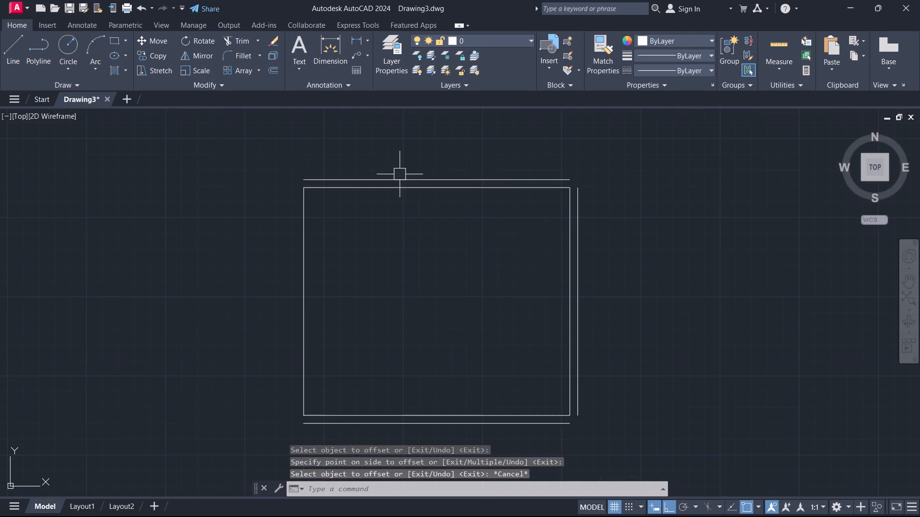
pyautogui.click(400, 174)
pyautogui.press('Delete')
# Offset the room's upper and left edges outward by 9" for the outer wall thickness.
pyautogui.write('o 9')
pyautogui.press('Return')
pyautogui.click(400, 183)
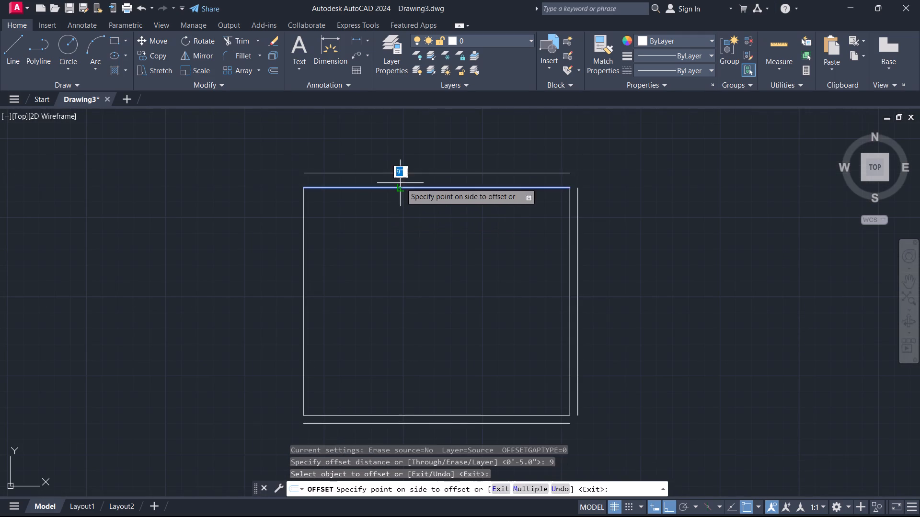
pyautogui.click(402, 171)
pyautogui.click(301, 249)
pyautogui.click(254, 270)
pyautogui.press('Escape')
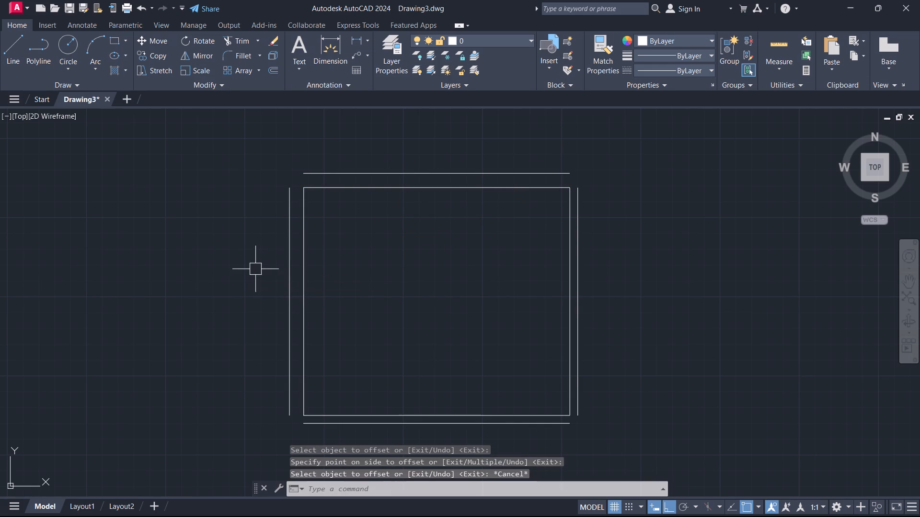
# Join the outer left and outer upper wall lines into a sharp corner with a zero-radius Fillet.
pyautogui.write('f')
pyautogui.press('space')
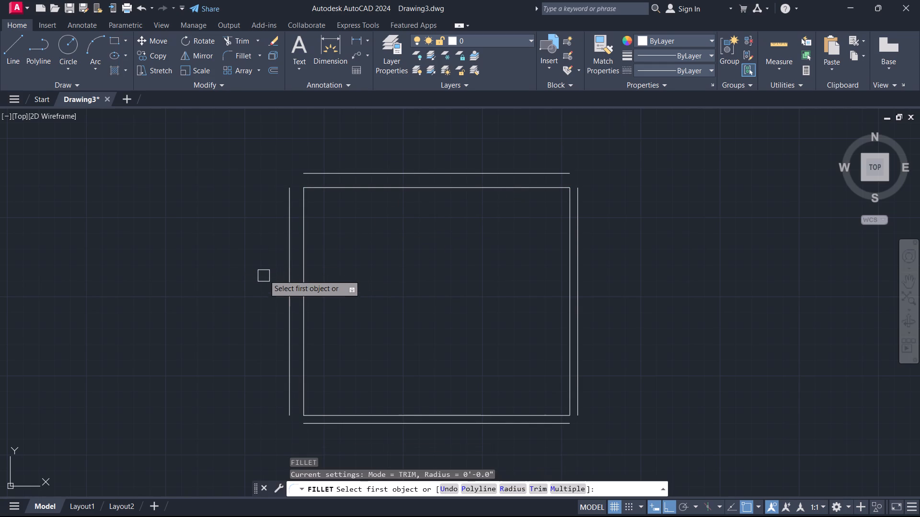
pyautogui.moveTo(282, 256); pyautogui.dragTo(284, 248)
pyautogui.click(287, 245)
pyautogui.click(305, 175)
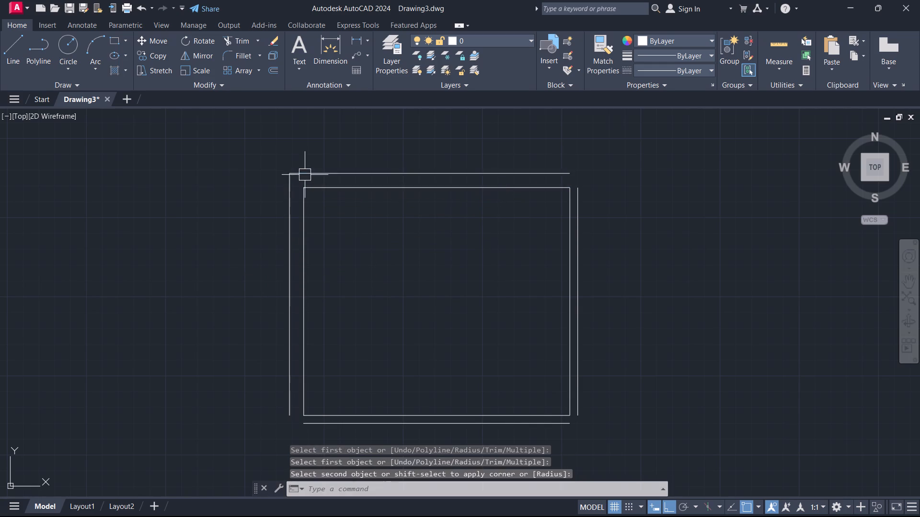
pyautogui.press('Escape')
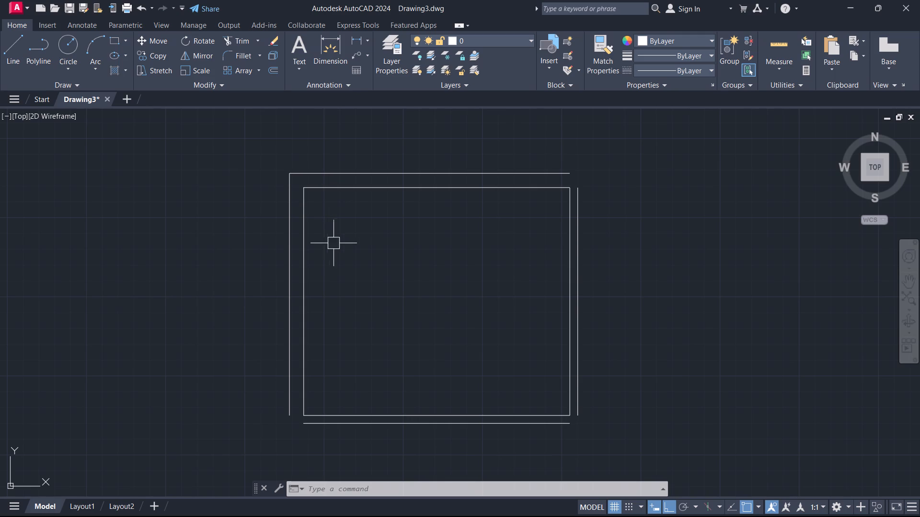
# Offset the outer line of the room's right wall 4'9" to the right.
pyautogui.scroll(-1, 375, 239)
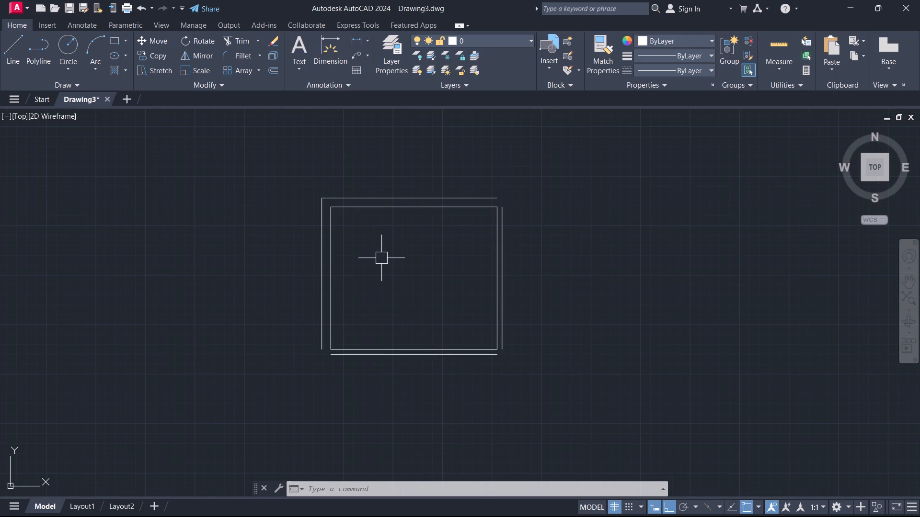
pyautogui.press('o')
pyautogui.press('space')
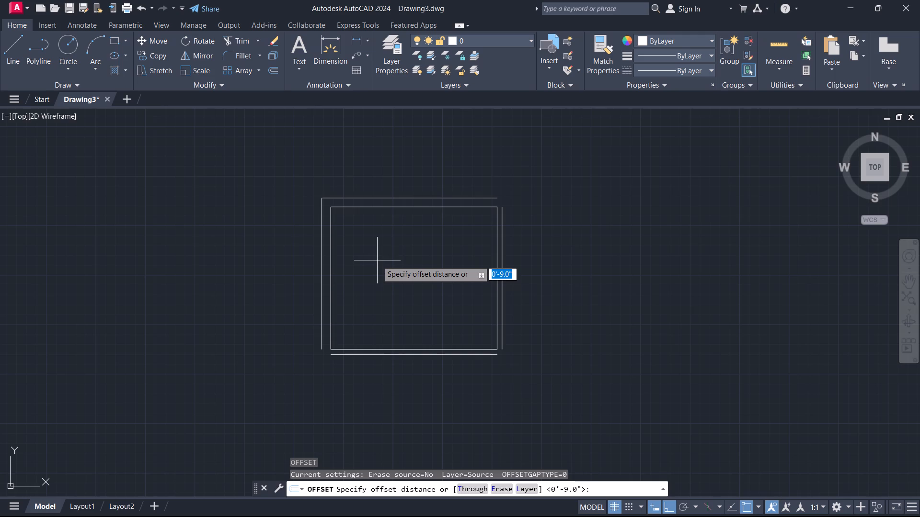
pyautogui.write("4'9")
pyautogui.press('Return')
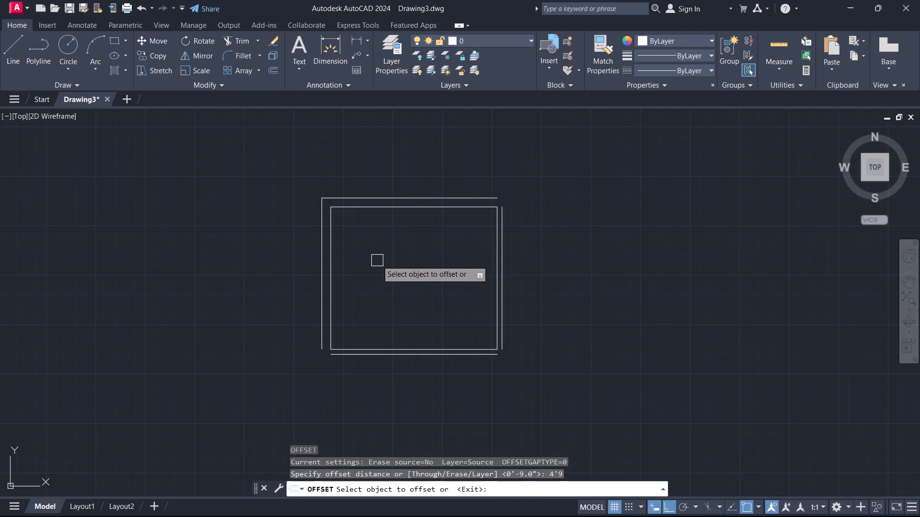
pyautogui.click(507, 271)
pyautogui.click(525, 274)
pyautogui.press('Escape')
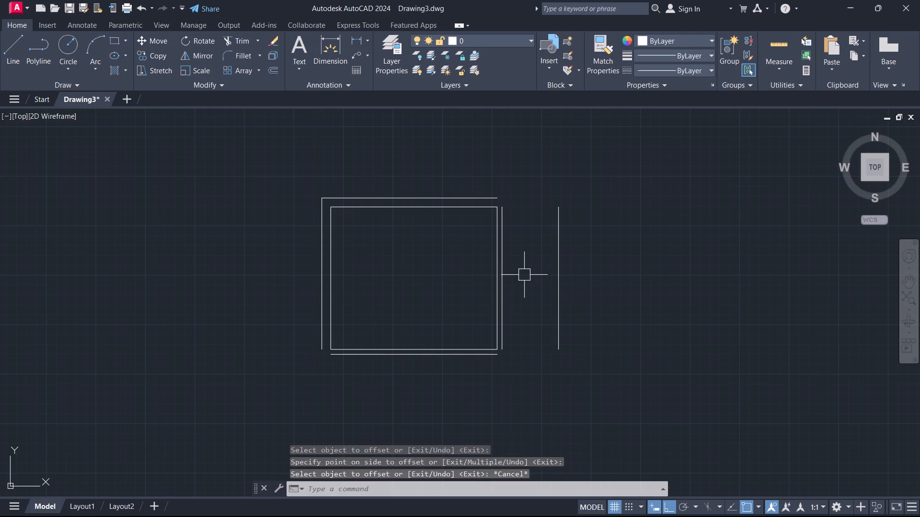
# Offset the new vertical line beside the room 5" to the right to form a second partition wall.
pyautogui.write('o 5')
pyautogui.press('Return')
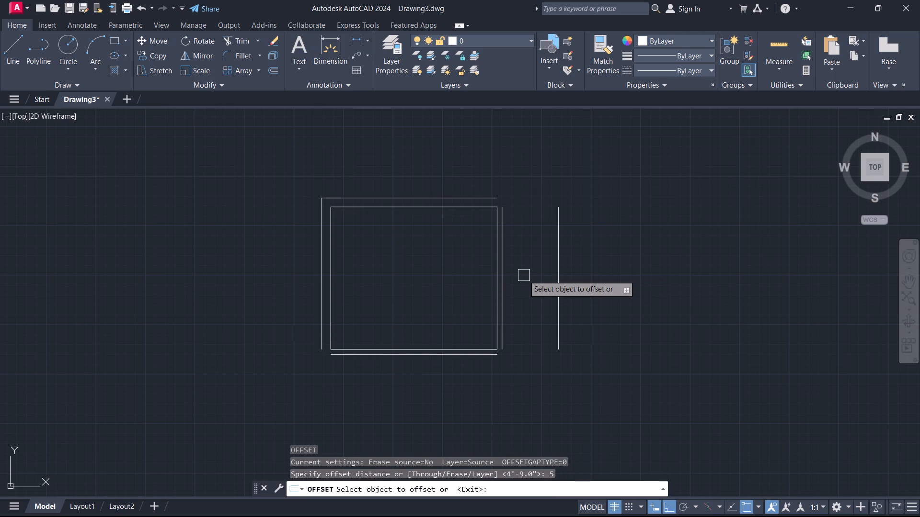
pyautogui.click(556, 300)
pyautogui.click(618, 301)
pyautogui.press('Escape')
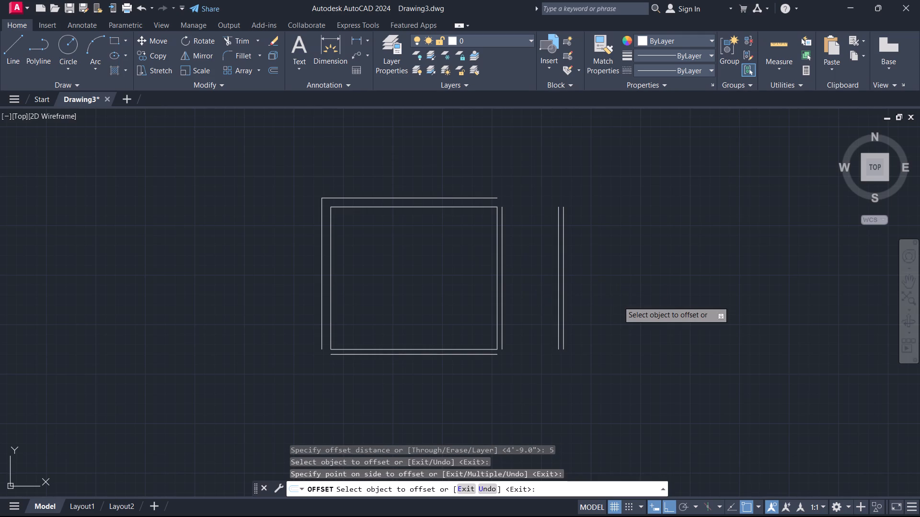
# Offset the right line of the second partition wall 10'3" to the right.
pyautogui.press('o')
pyautogui.press('space')
pyautogui.write("10'")
pyautogui.press('3')
pyautogui.press('Return')
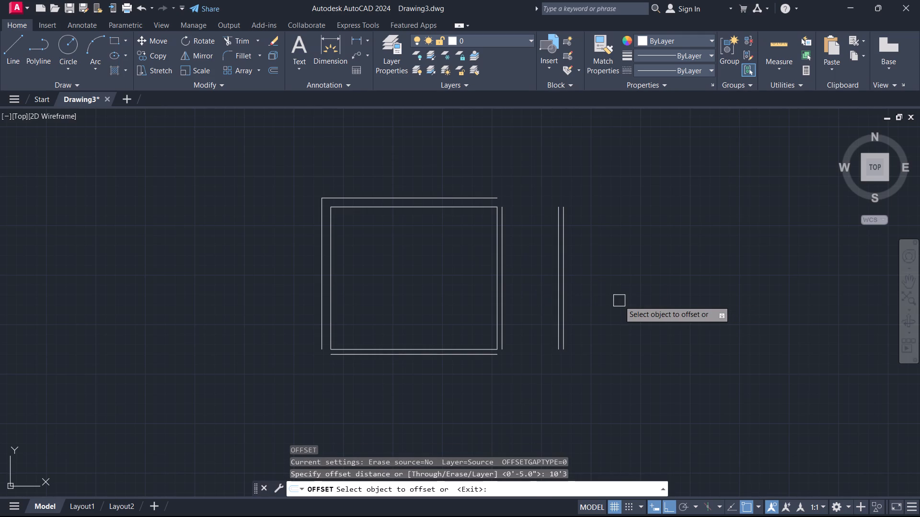
pyautogui.click(567, 313)
pyautogui.click(606, 308)
pyautogui.press('Escape')
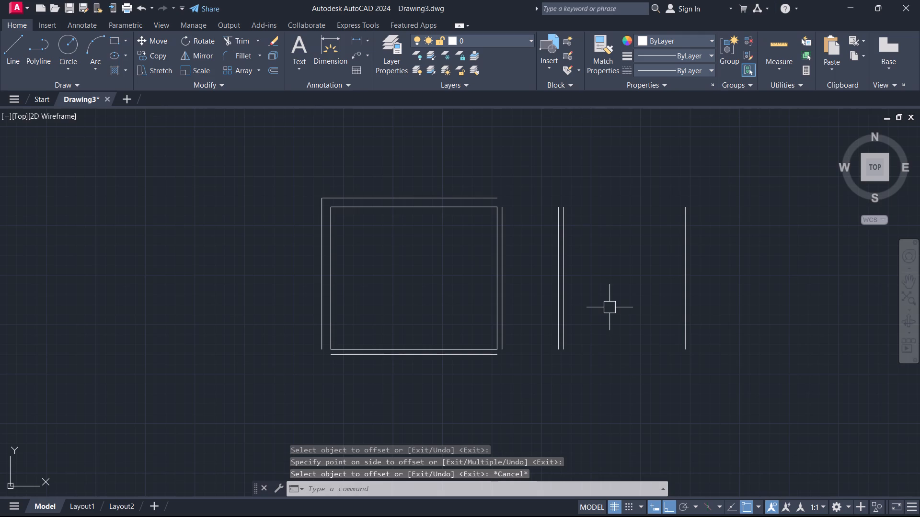
# Offset the far-right vertical line 9" to the right to form the outer right wall.
pyautogui.write('o')
pyautogui.press('space')
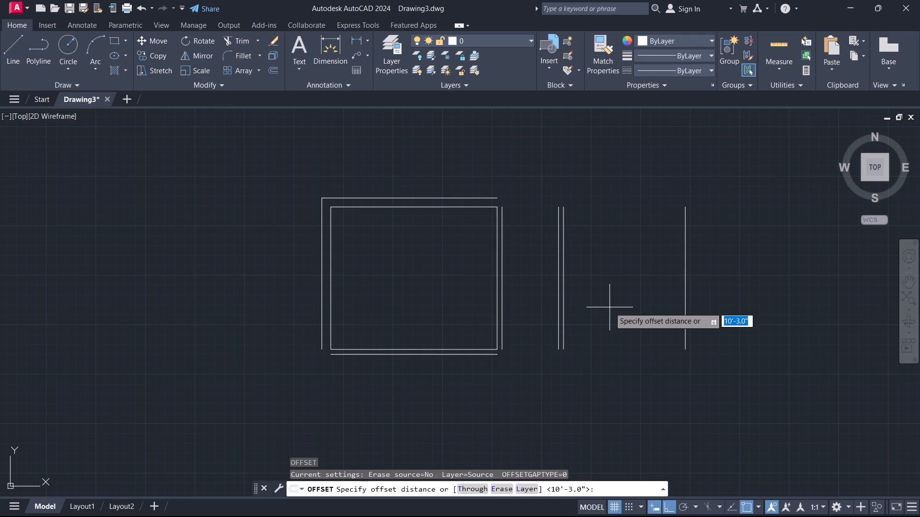
pyautogui.press('9')
pyautogui.press('Return')
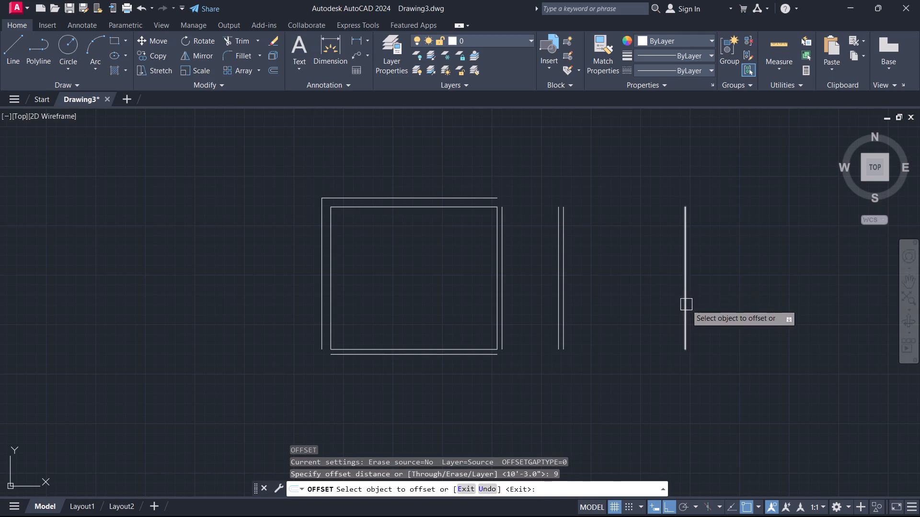
pyautogui.moveTo(687, 305); pyautogui.dragTo(696, 306)
pyautogui.click(715, 308)
pyautogui.press('Escape')
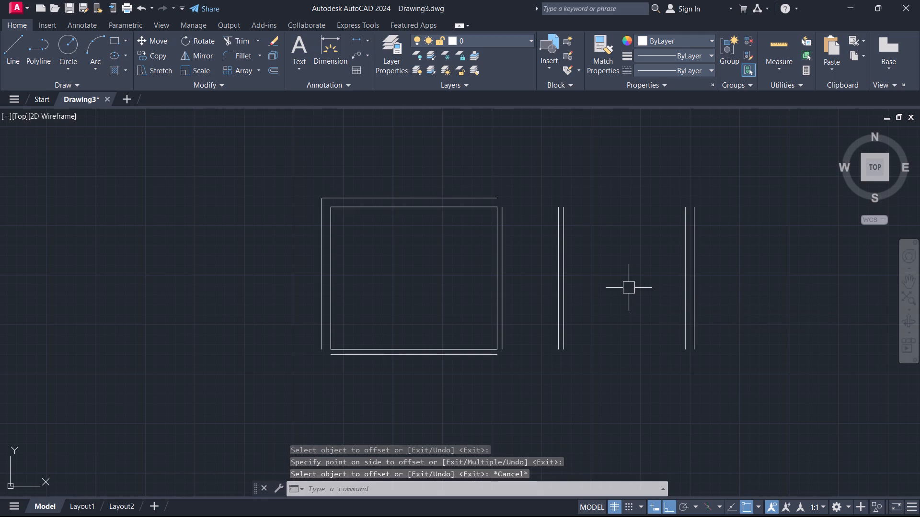
# Fillet the inner and outer upper wall lines at zero radius to the matching inner and outer right wall lines.
pyautogui.write('f')
pyautogui.press('space')
pyautogui.click(476, 208)
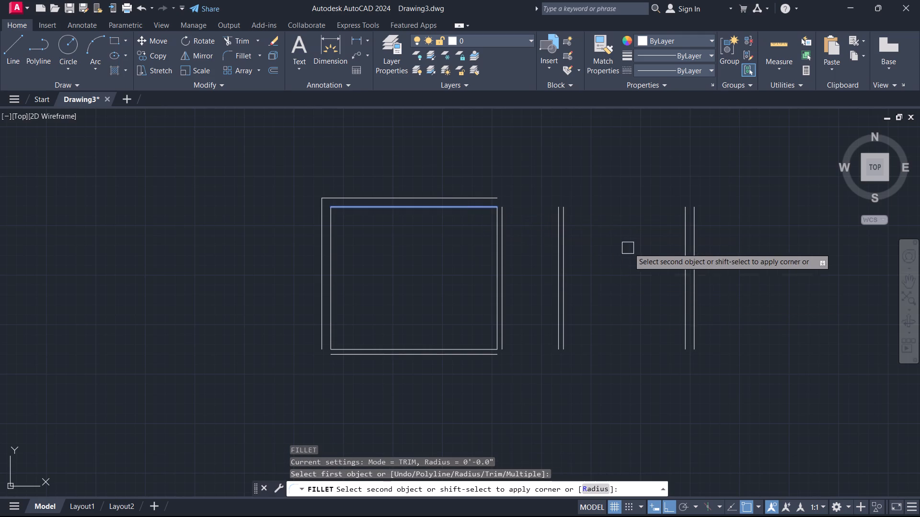
pyautogui.click(682, 243)
pyautogui.press('space')
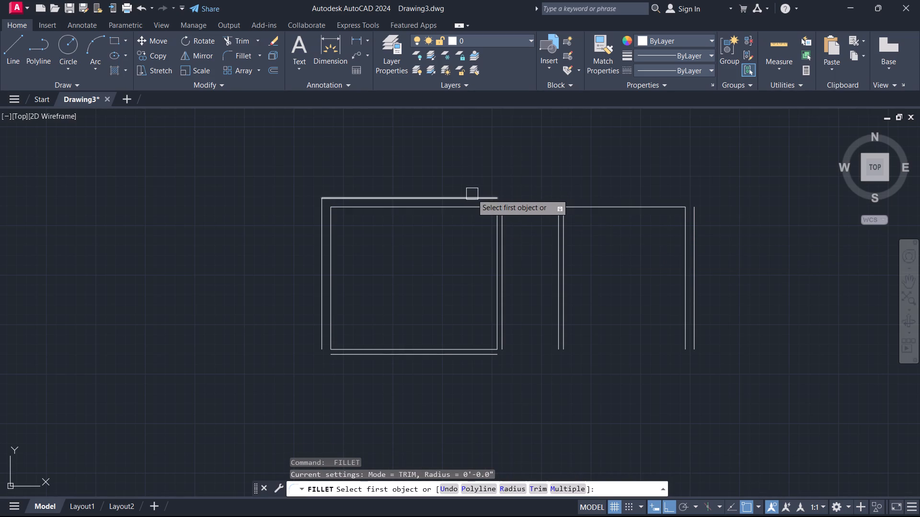
pyautogui.click(472, 195)
pyautogui.click(697, 235)
pyautogui.press('Escape')
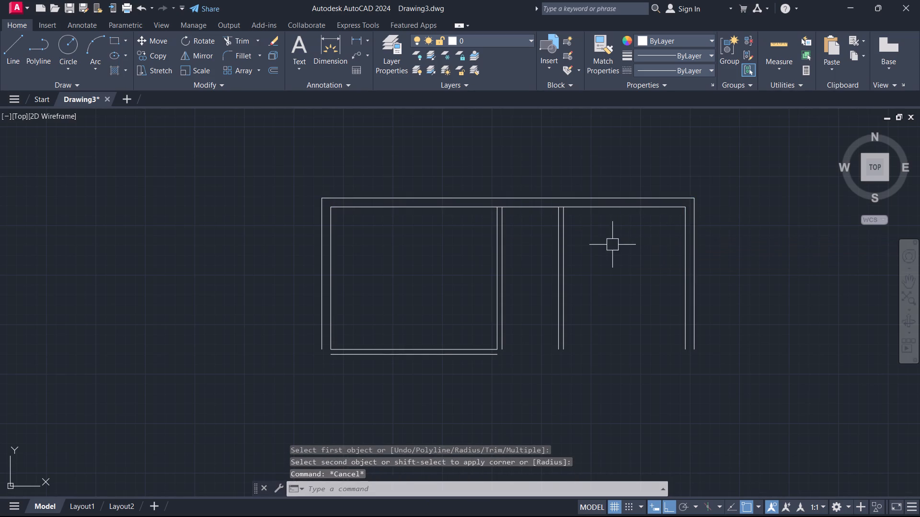
# Trim the inner upper wall line where it crosses the thickness of both vertical partition walls.
pyautogui.scroll(1, 563, 226)
pyautogui.press('t')
pyautogui.press('r')
pyautogui.press('space')
pyautogui.scroll(3, 452, 215)
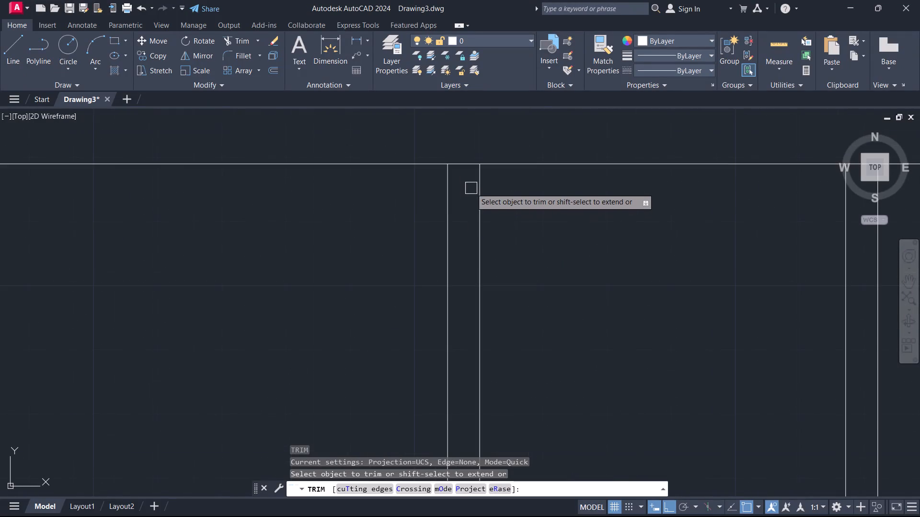
pyautogui.click(464, 163)
pyautogui.scroll(-3, 699, 189)
pyautogui.moveTo(697, 204); pyautogui.dragTo(612, 262, button='middle')
pyautogui.scroll(2, 650, 259)
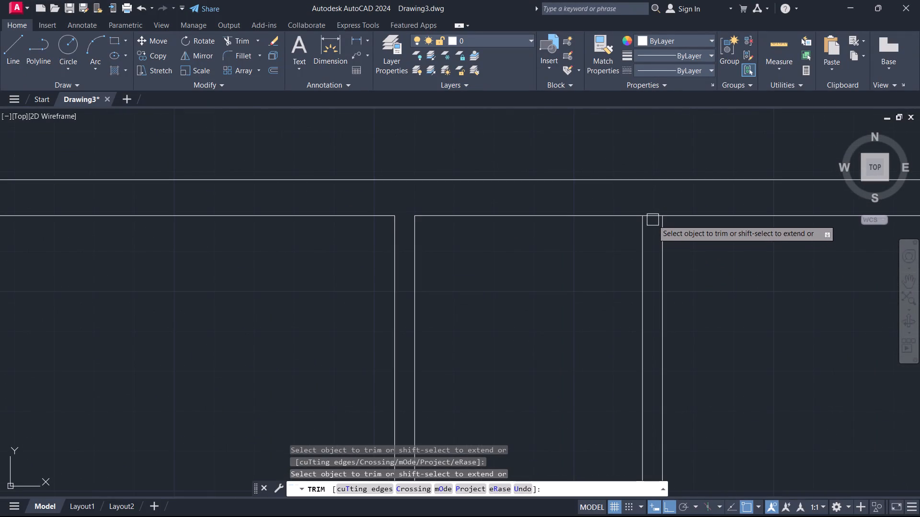
pyautogui.click(653, 218)
pyautogui.press('Escape')
# Offset the inner upper wall line of the narrow middle room 8' downward.
pyautogui.moveTo(602, 268); pyautogui.dragTo(610, 229, button='middle')
pyautogui.scroll(-1, 610, 229)
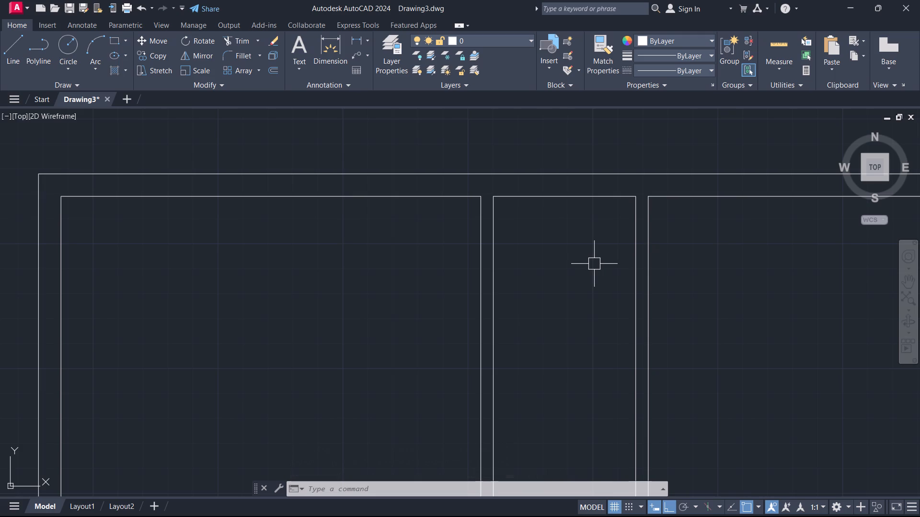
pyautogui.scroll(-2, 594, 264)
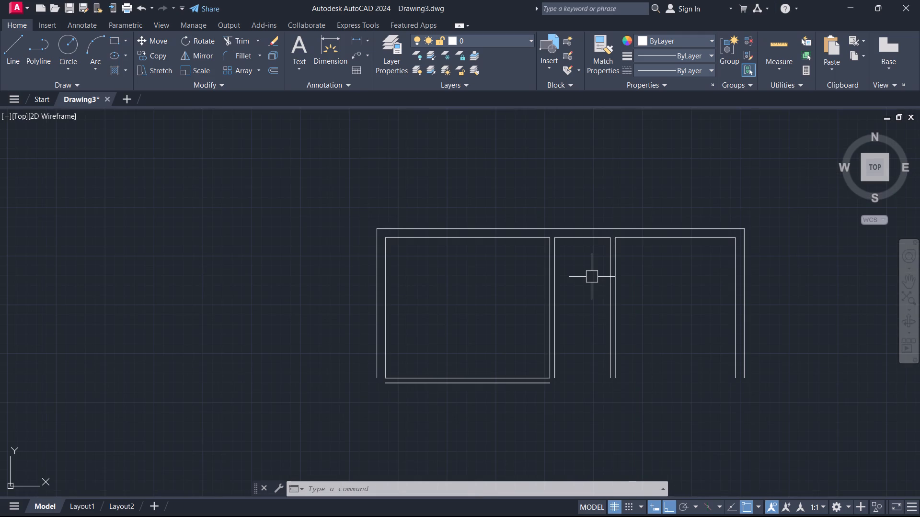
pyautogui.moveTo(560, 304); pyautogui.dragTo(574, 248, button='middle')
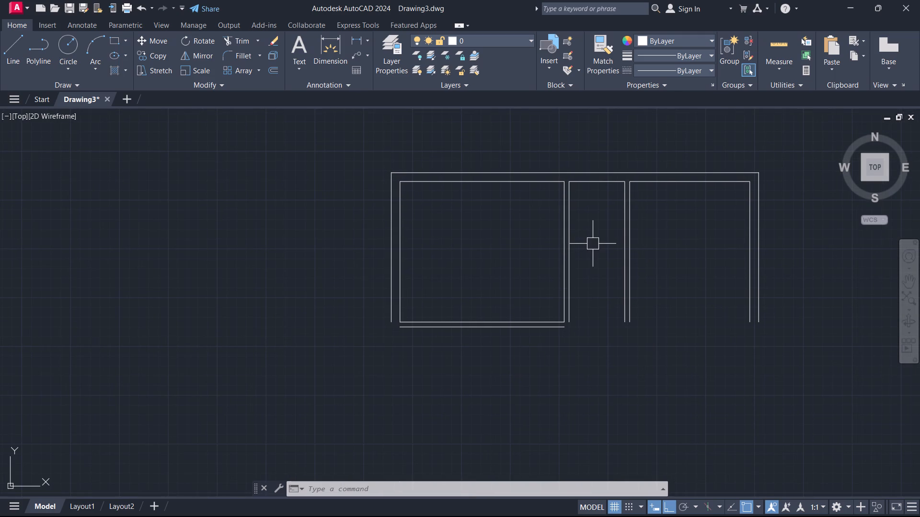
pyautogui.write('o')
pyautogui.press('space')
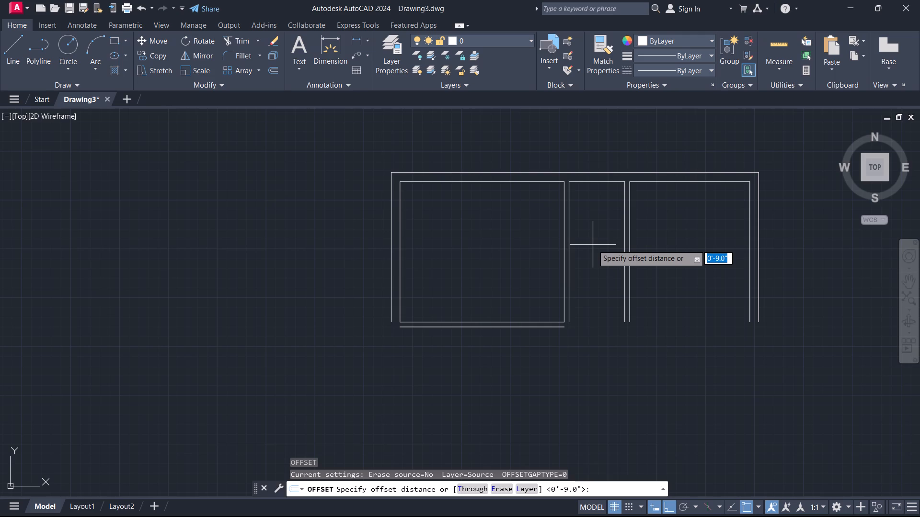
pyautogui.write("8'")
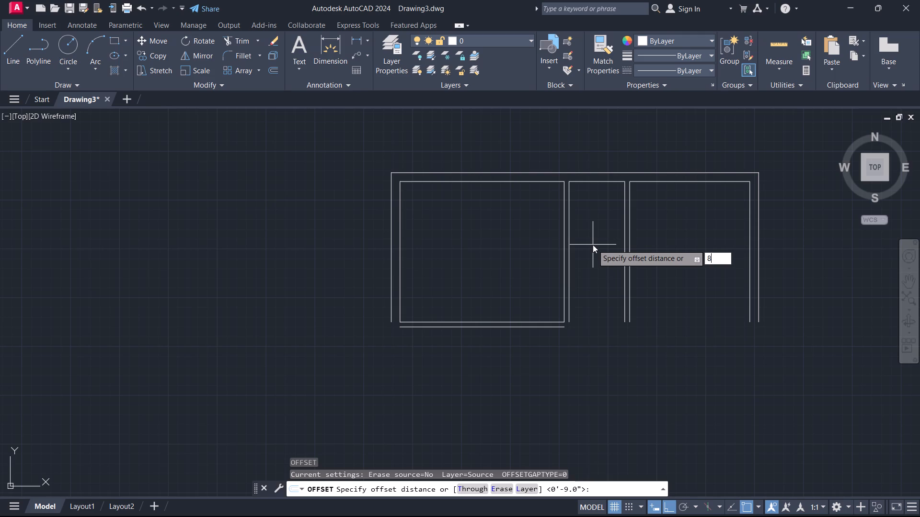
pyautogui.press('Return')
pyautogui.click(597, 183)
pyautogui.click(596, 217)
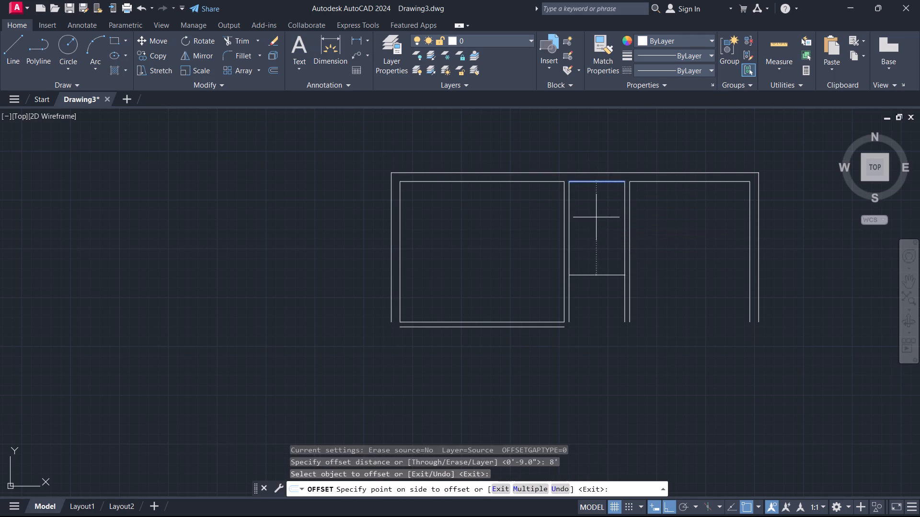
pyautogui.press('Escape')
# Offset the middle room's new lower line 5" downward to form its lower wall.
pyautogui.press('o')
pyautogui.press('space')
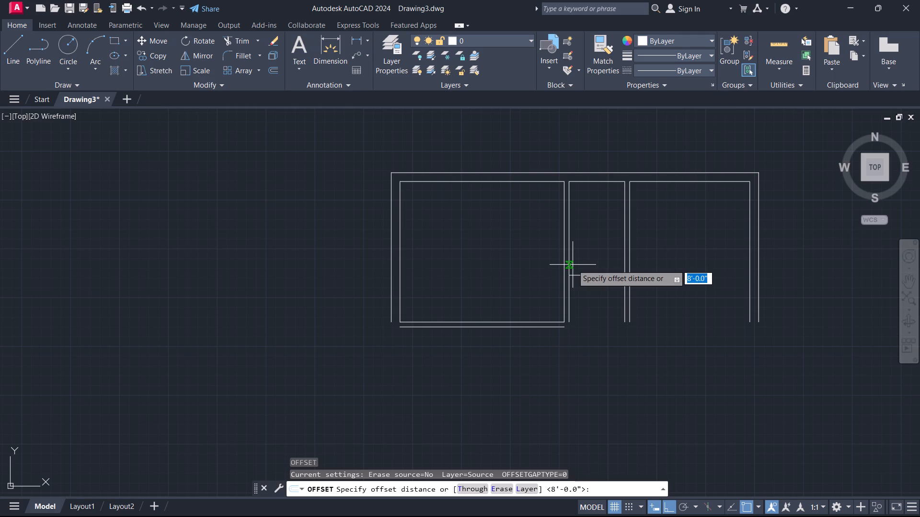
pyautogui.press('5')
pyautogui.press('Return')
pyautogui.click(599, 280)
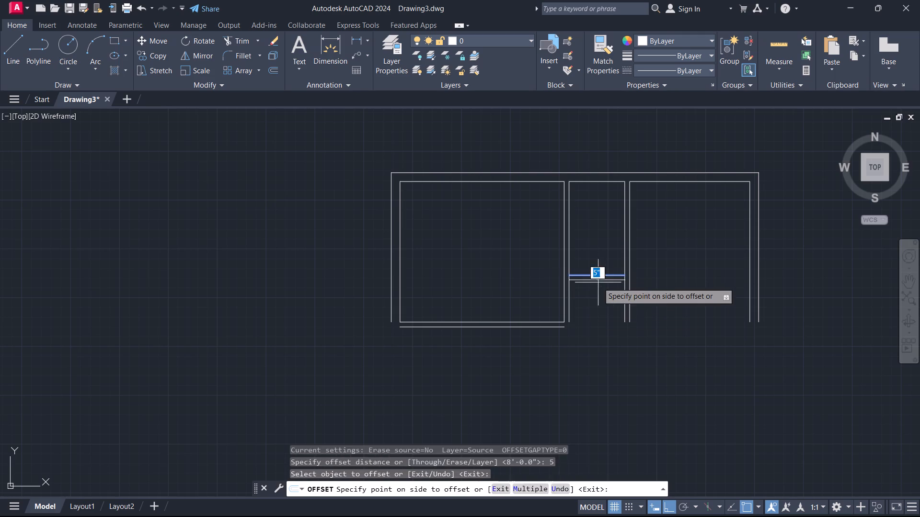
pyautogui.click(591, 297)
pyautogui.press('Escape')
# Trim the partition line segments between the two lines of the middle room's lower wall on both sides.
pyautogui.write('tr')
pyautogui.press('space')
pyautogui.scroll(1, 596, 287)
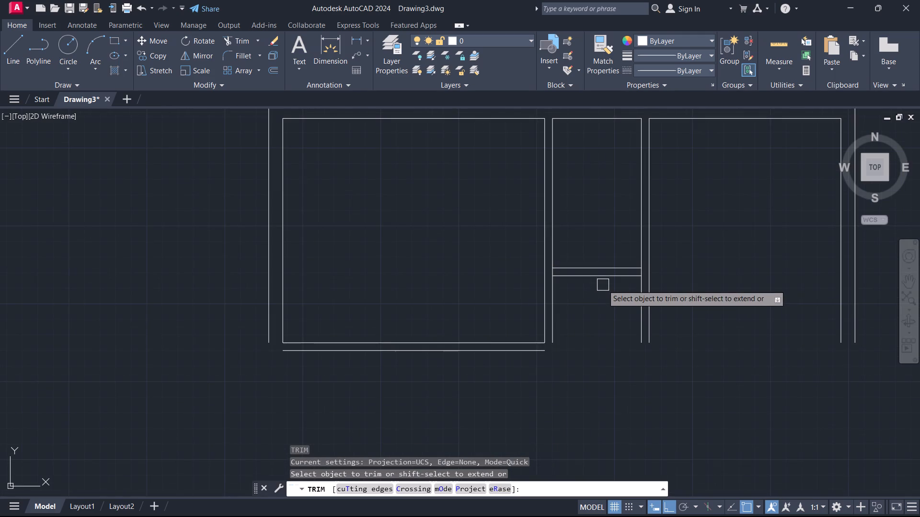
pyautogui.scroll(3, 612, 287)
pyautogui.click(726, 231)
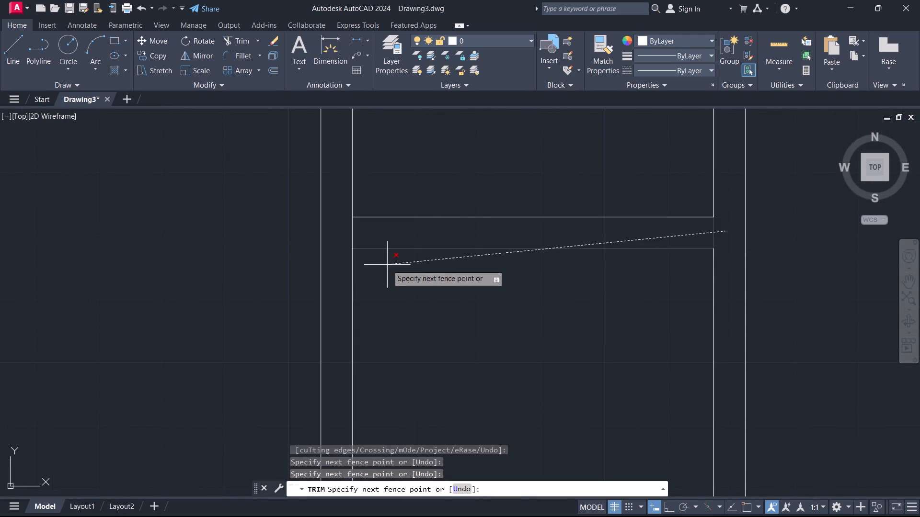
pyautogui.click(345, 240)
pyautogui.press('Escape')
# Fillet the left room's outer lower wall line at zero radius to the adjoining partition line and the outer left wall line.
pyautogui.scroll(-4, 372, 245)
pyautogui.moveTo(398, 279); pyautogui.dragTo(546, 239, button='middle')
pyautogui.moveTo(499, 295); pyautogui.dragTo(579, 282, button='middle')
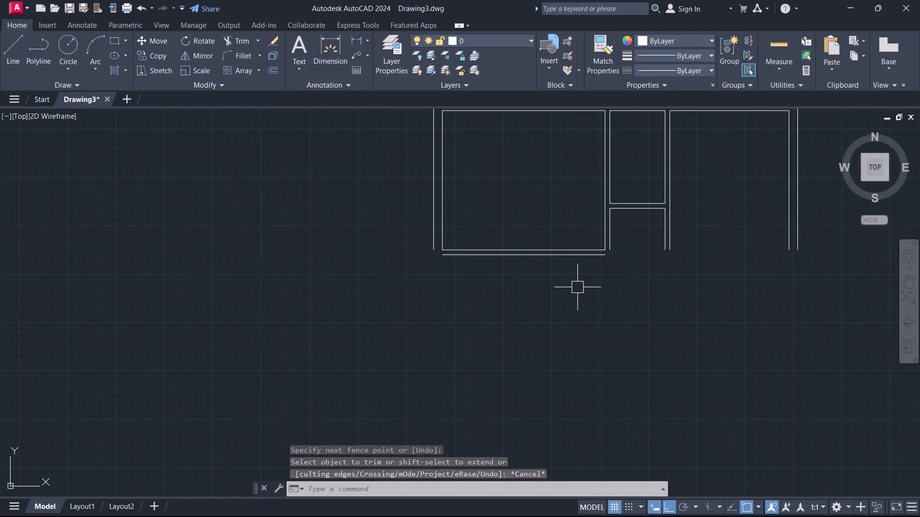
pyautogui.press('f')
pyautogui.press('space')
pyautogui.click(563, 258)
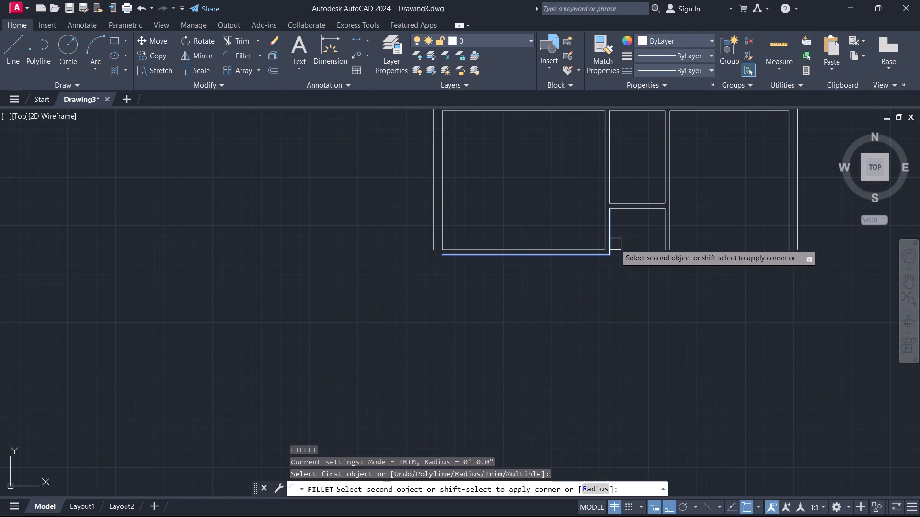
pyautogui.click(612, 236)
pyautogui.press('space')
pyautogui.click(462, 258)
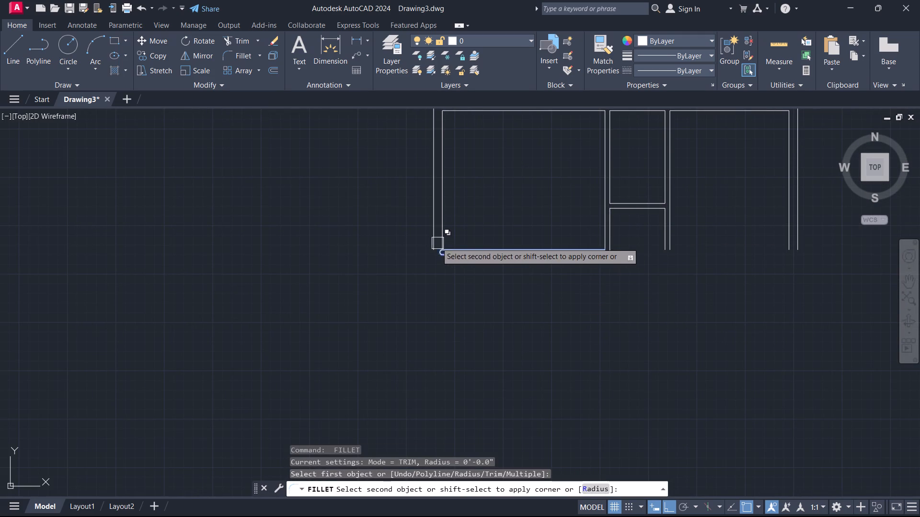
pyautogui.click(430, 234)
pyautogui.press('Escape')
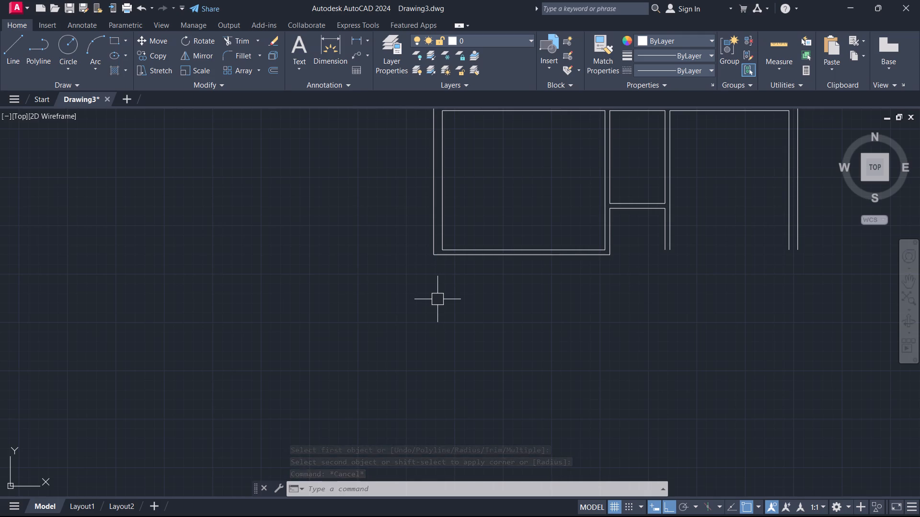
# Draw a horizontal line closing the bottom of the right room between the partition and the inner right wall line.
pyautogui.write('l')
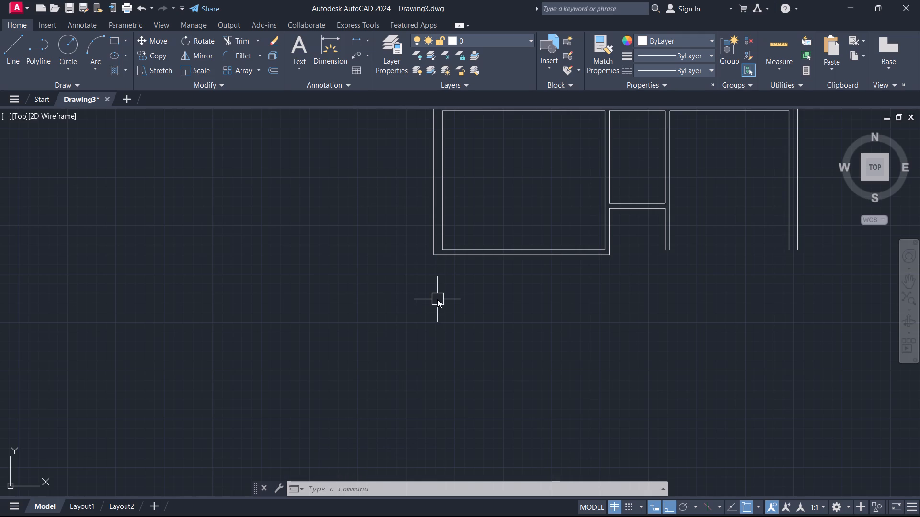
pyautogui.press('space')
pyautogui.click(674, 253)
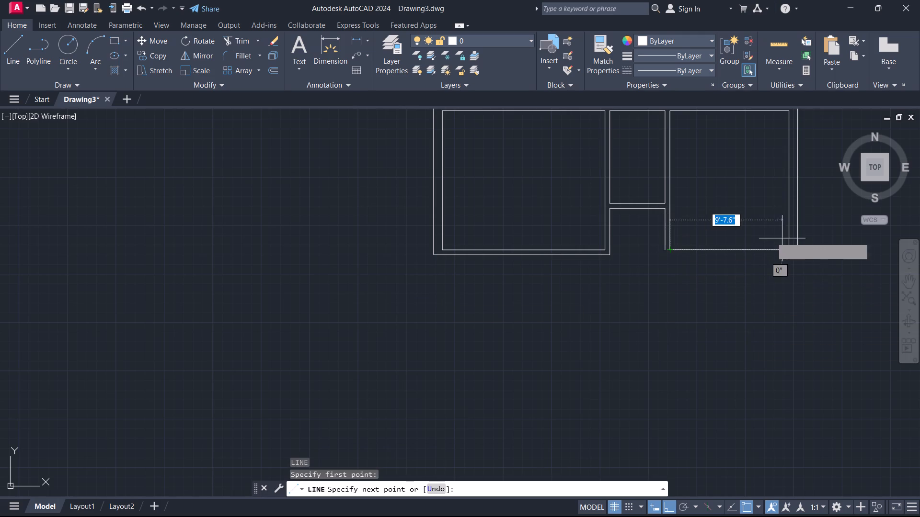
pyautogui.click(789, 247)
pyautogui.press('Escape')
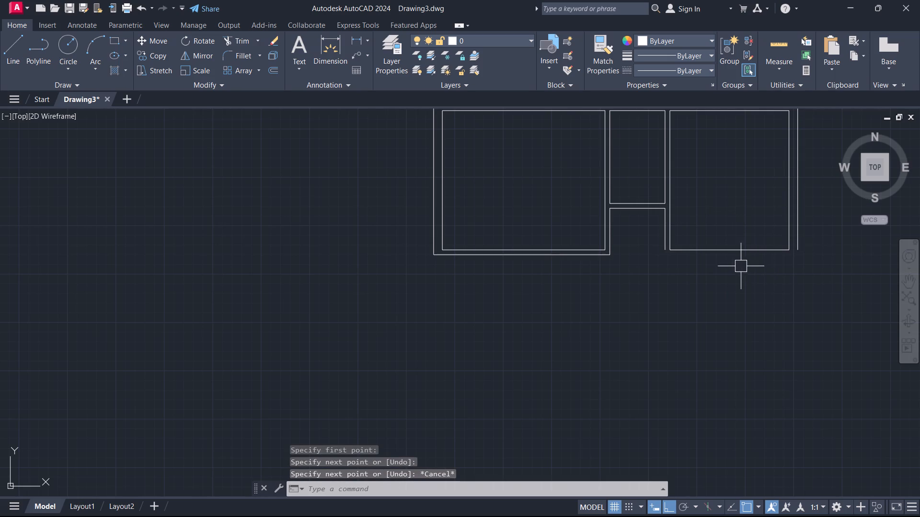
# Offset the right room's bottom line 5" downward to form its lower wall.
pyautogui.scroll(1, 665, 262)
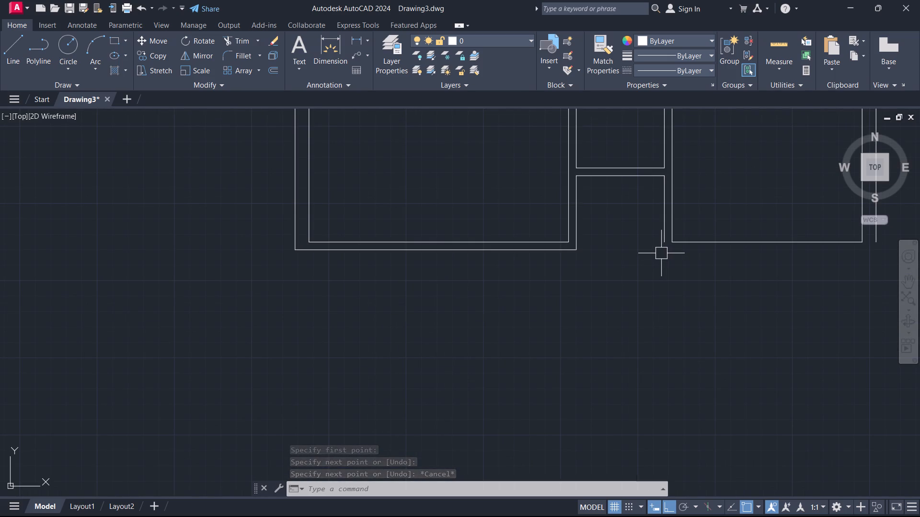
pyautogui.write('o')
pyautogui.press('space')
pyautogui.press('5')
pyautogui.press('Return')
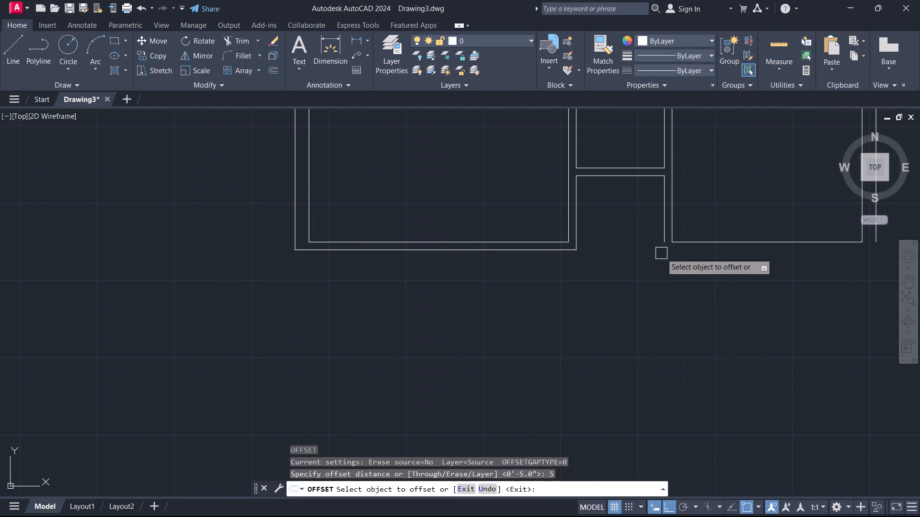
pyautogui.click(775, 240)
pyautogui.click(758, 289)
pyautogui.press('Escape')
# Fillet the right room's outer lower wall line to the left line of its partition as a sharp zero-radius corner.
pyautogui.write('f')
pyautogui.press('space')
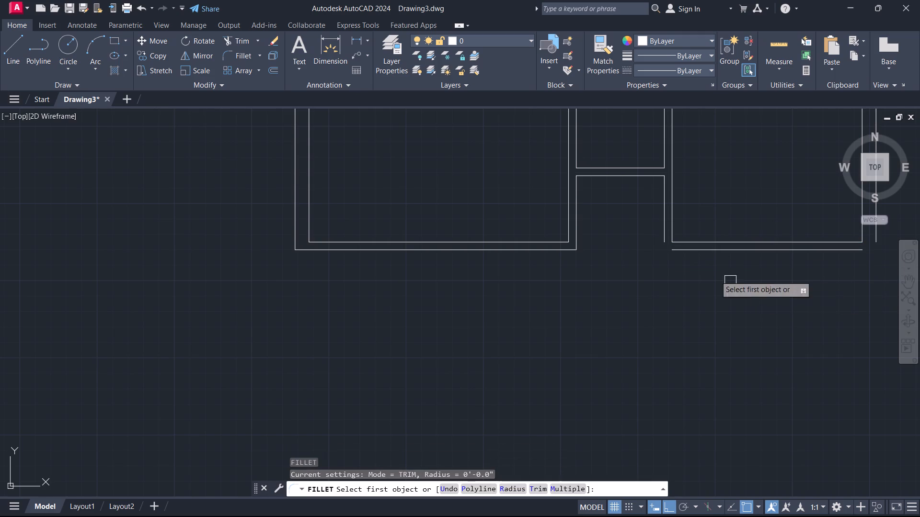
pyautogui.click(660, 230)
pyautogui.click(676, 250)
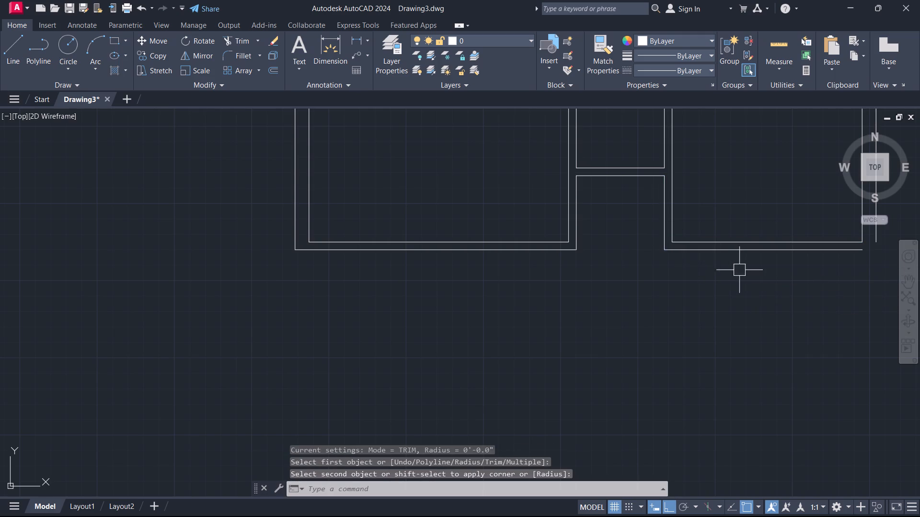
pyautogui.moveTo(744, 281); pyautogui.dragTo(595, 341, button='middle')
pyautogui.press('Escape')
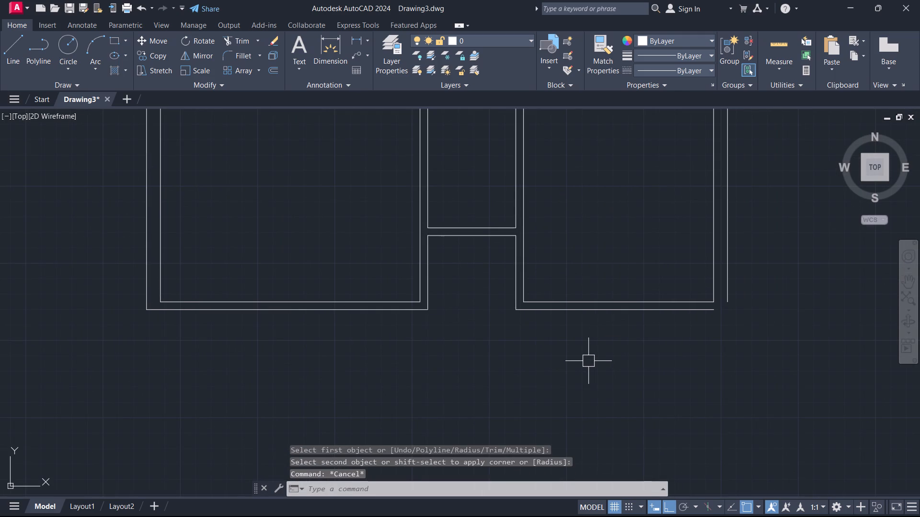
# Offset the right room's outer lower wall line 23' downward.
pyautogui.scroll(-1, 587, 364)
pyautogui.moveTo(596, 380); pyautogui.dragTo(657, 292, button='middle')
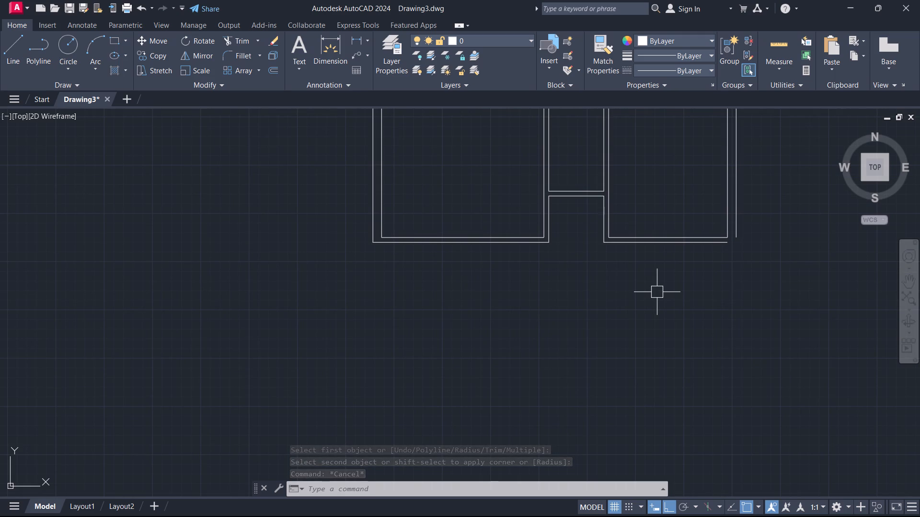
pyautogui.write("o 23'")
pyautogui.press('Return')
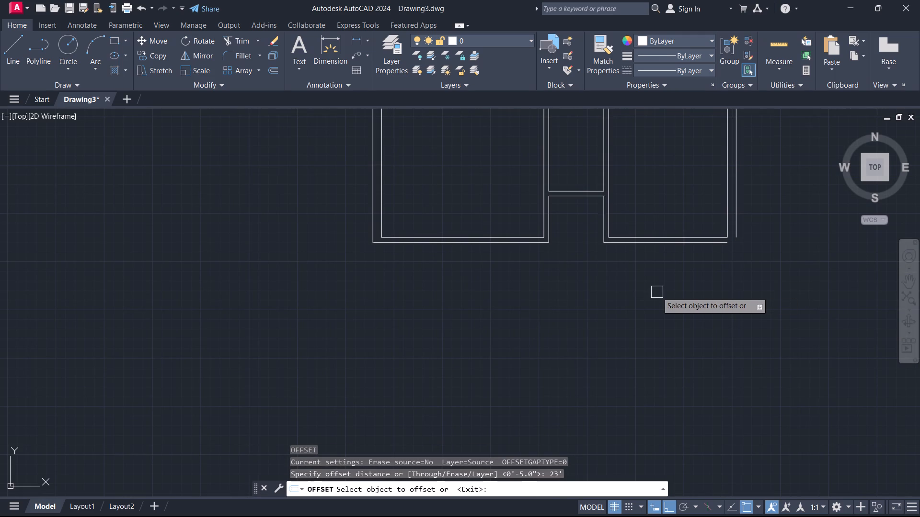
pyautogui.click(629, 243)
pyautogui.click(630, 294)
pyautogui.press('Escape')
# Extend the inner right wall line down to the new bottom line with a zero-radius Fillet corner.
pyautogui.scroll(-3, 626, 288)
pyautogui.moveTo(624, 287); pyautogui.dragTo(629, 221, button='middle')
pyautogui.scroll(1, 629, 227)
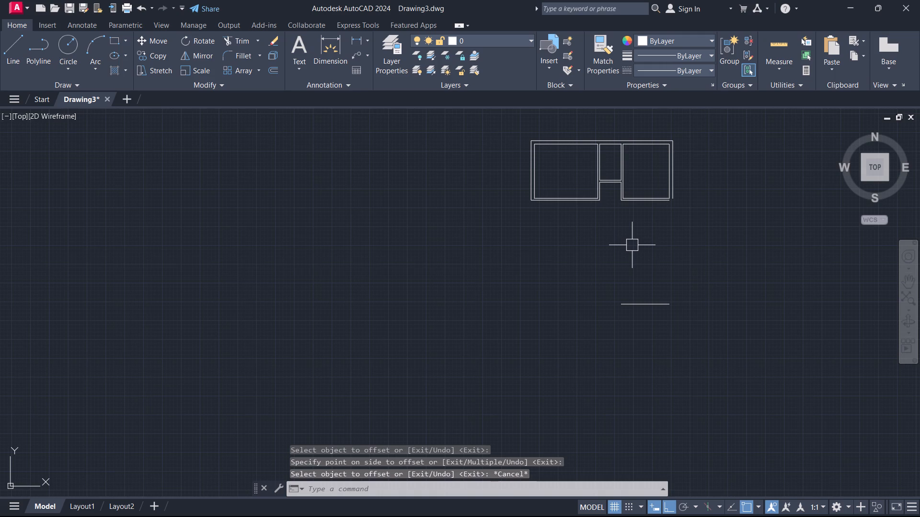
pyautogui.write('f')
pyautogui.press('space')
pyautogui.scroll(2, 678, 212)
pyautogui.click(648, 162)
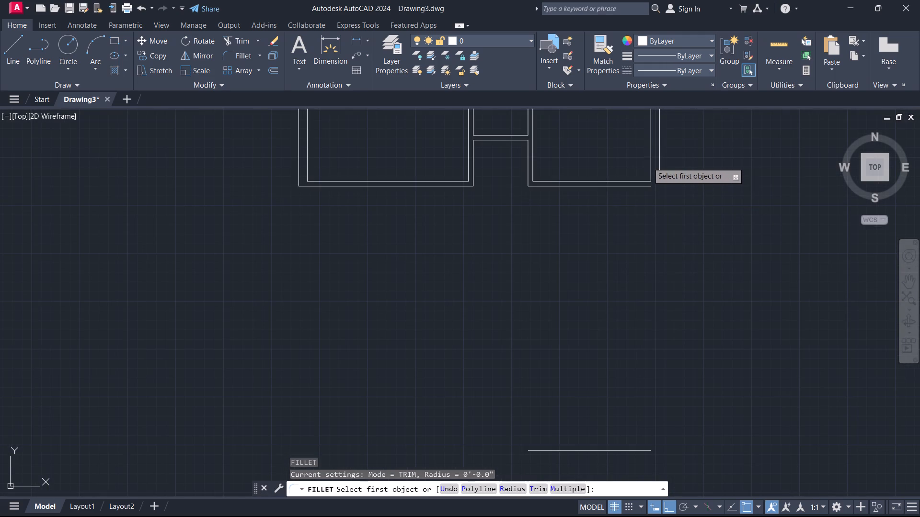
pyautogui.click(625, 450)
pyautogui.press('Escape')
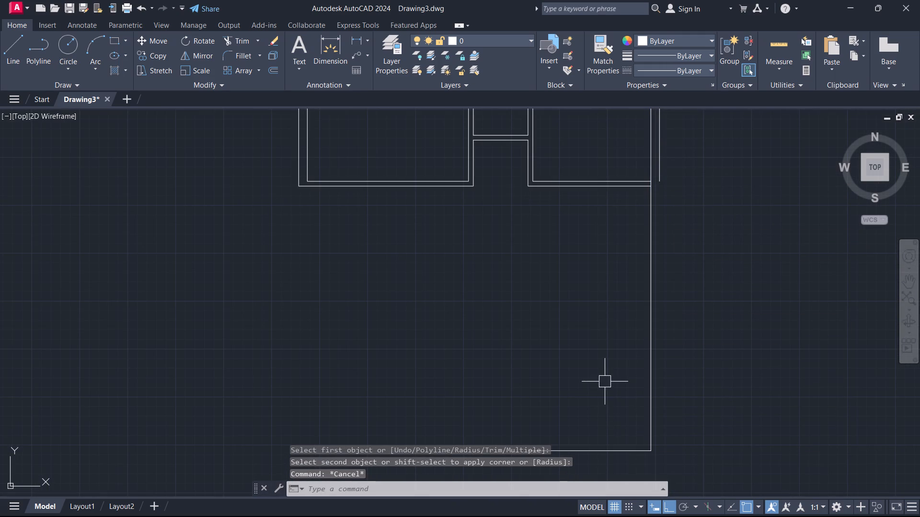
# Offset the left room's outer lower wall line 5' downward.
pyautogui.moveTo(604, 381); pyautogui.dragTo(631, 344, button='middle')
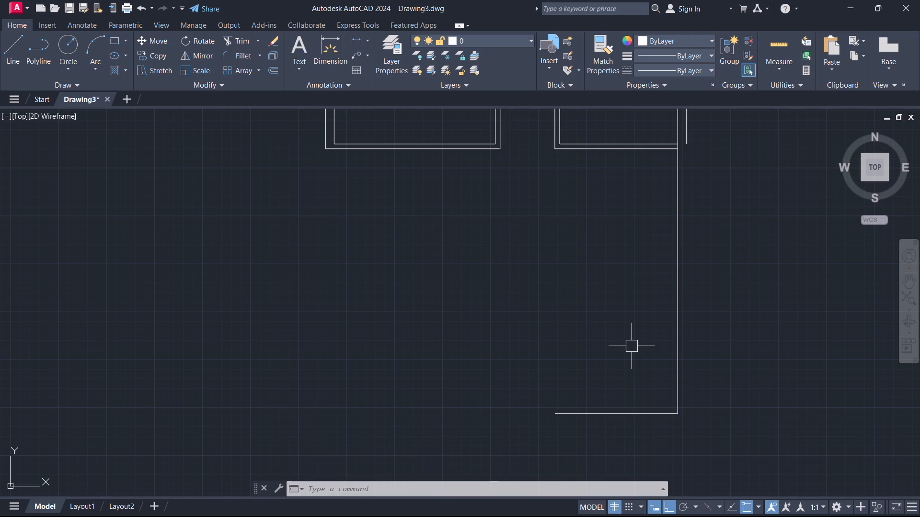
pyautogui.scroll(-1, 623, 348)
pyautogui.moveTo(618, 349); pyautogui.dragTo(655, 348, button='middle')
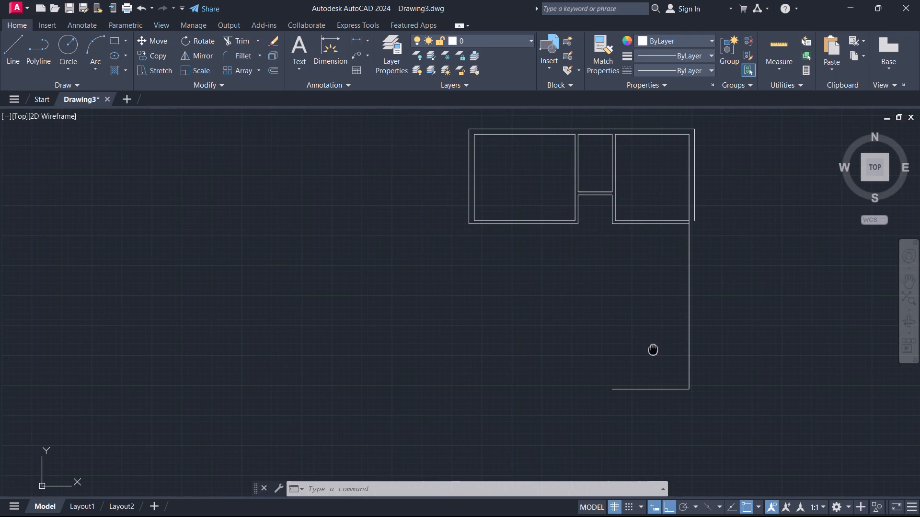
pyautogui.moveTo(655, 348); pyautogui.dragTo(656, 348, button='middle')
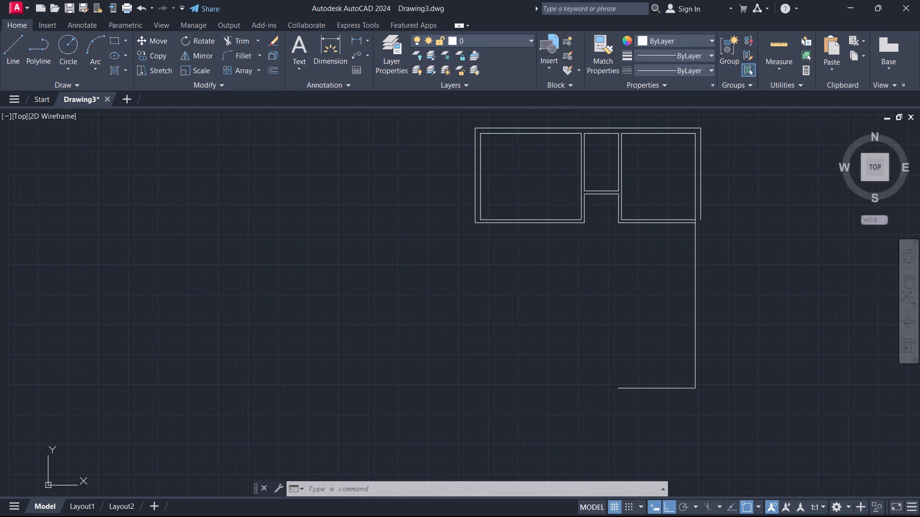
pyautogui.moveTo(515, 313); pyautogui.dragTo(536, 324, button='middle')
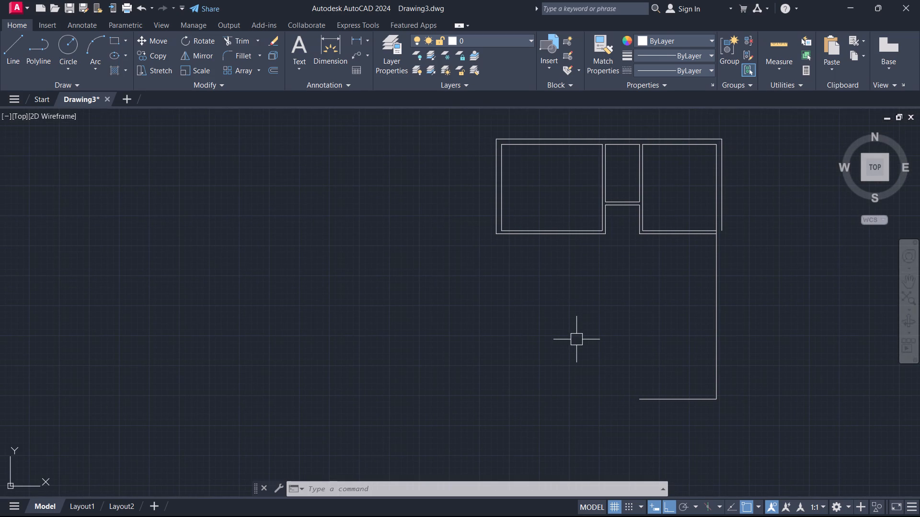
pyautogui.write('o')
pyautogui.press('space')
pyautogui.write("5'")
pyautogui.press('Return')
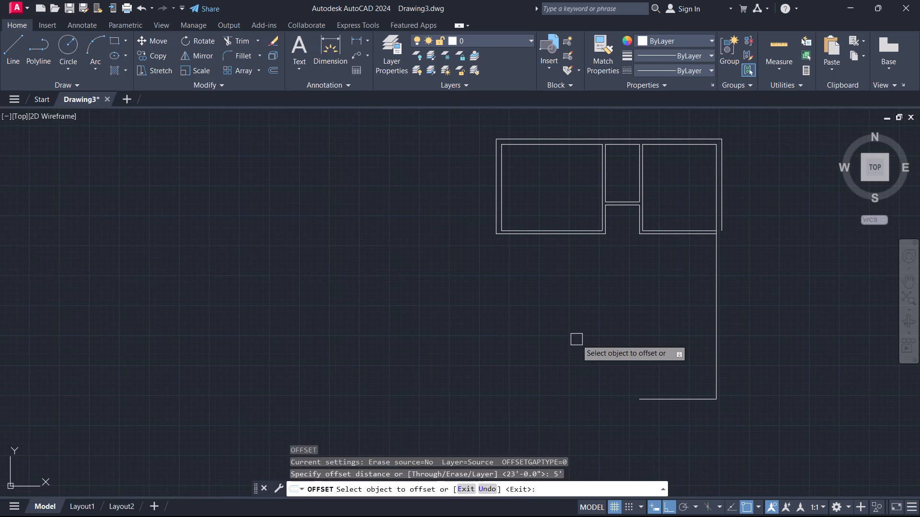
pyautogui.scroll(1, 586, 329)
pyautogui.doubleClick(528, 182)
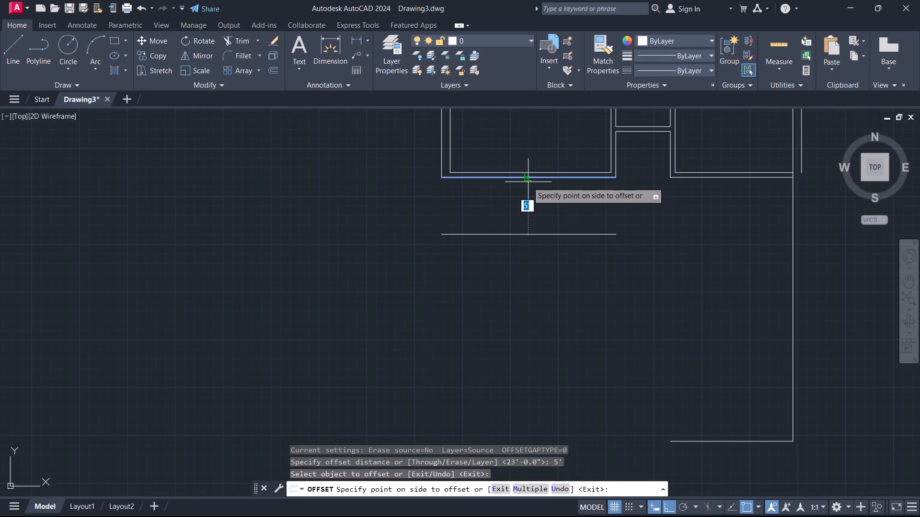
pyautogui.click(517, 214)
pyautogui.press('Escape')
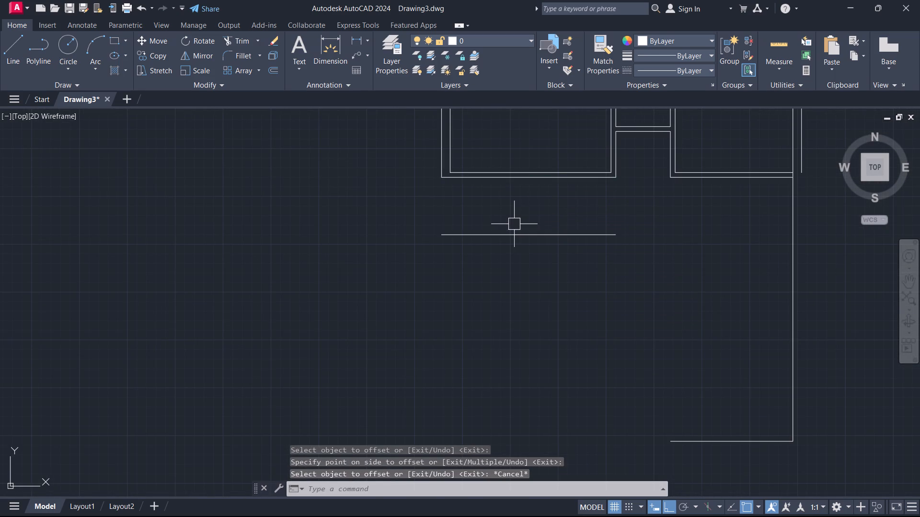
# Offset the new line below the left room 5" downward to form a wall.
pyautogui.write('o 5')
pyautogui.press('Return')
pyautogui.click(509, 236)
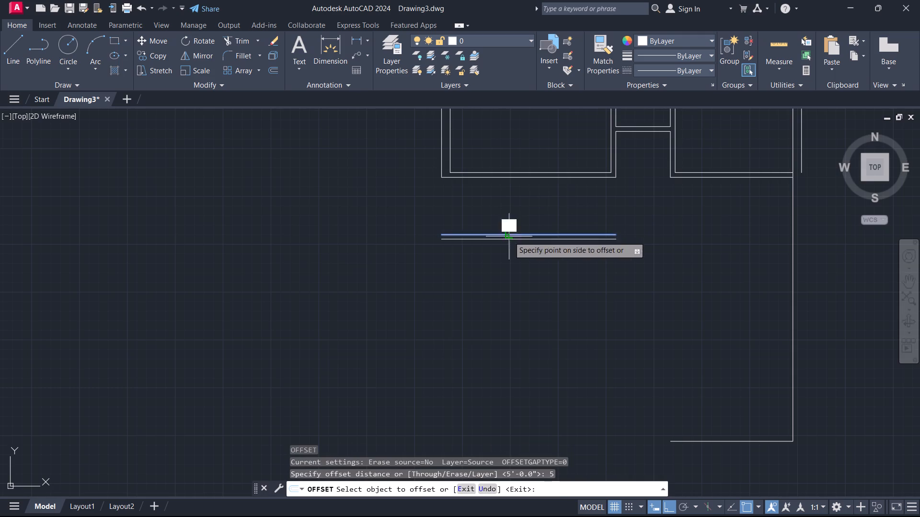
pyautogui.click(514, 271)
pyautogui.press('Escape')
# Offset the lower line of the new wall below the left room 10' downward.
pyautogui.write('o')
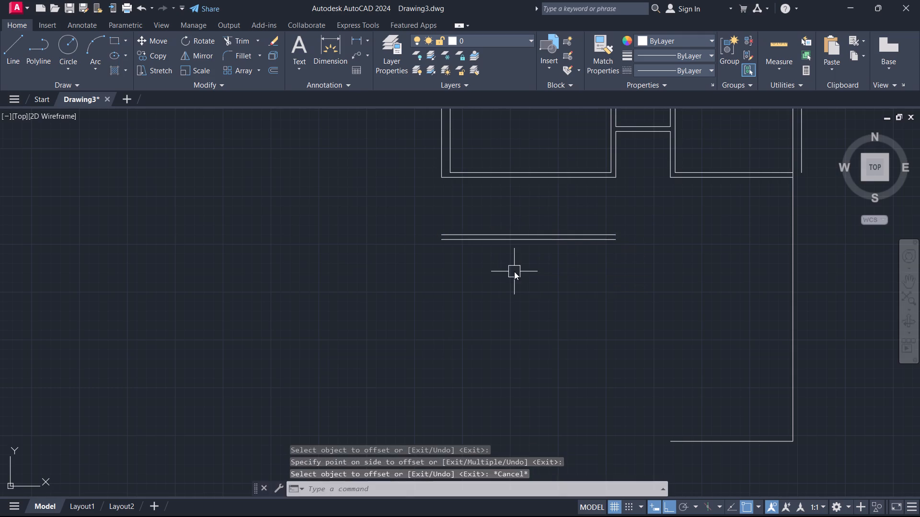
pyautogui.press('space')
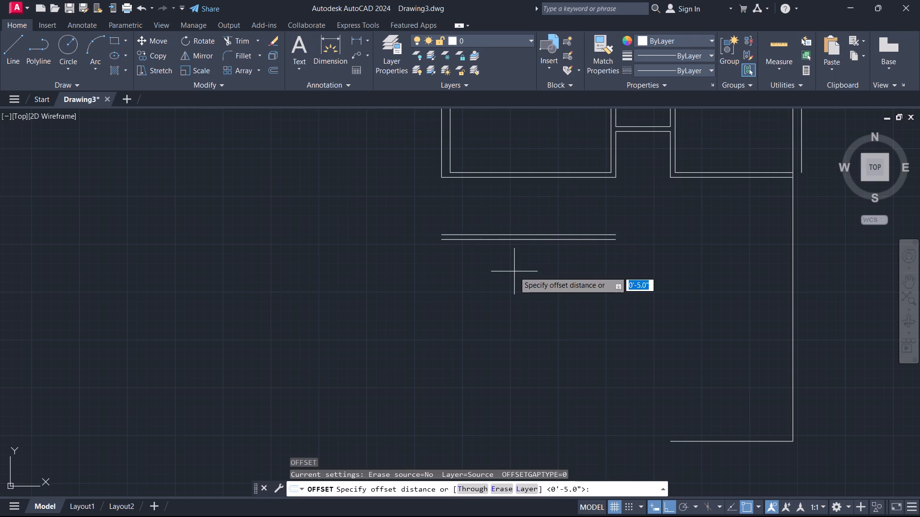
pyautogui.write("10'")
pyautogui.press('Return')
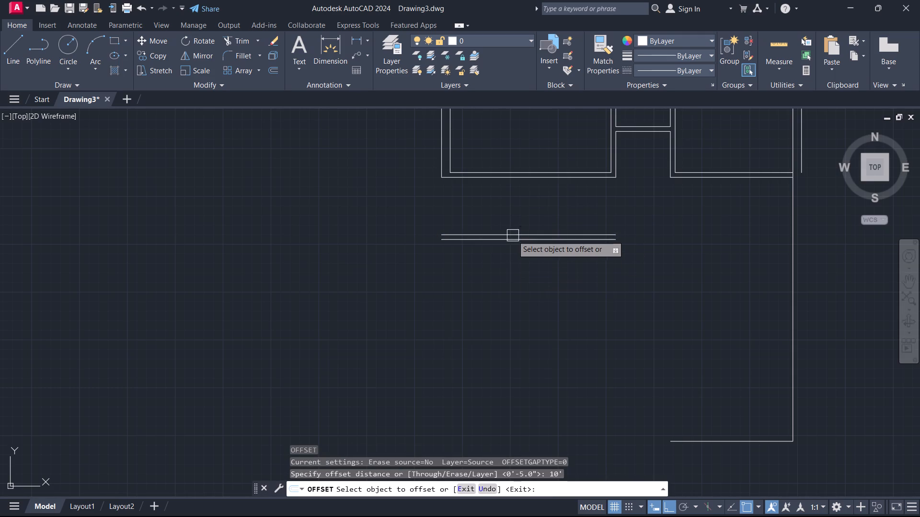
pyautogui.click(513, 243)
pyautogui.click(515, 271)
pyautogui.press('Escape')
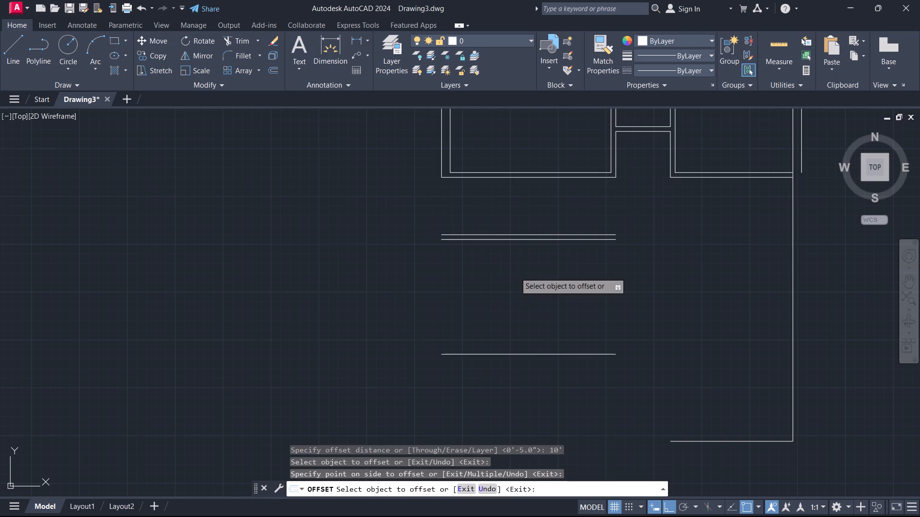
# Offset the lowest line on the left side 9" downward to form the outer bottom wall.
pyautogui.write('o')
pyautogui.press('space')
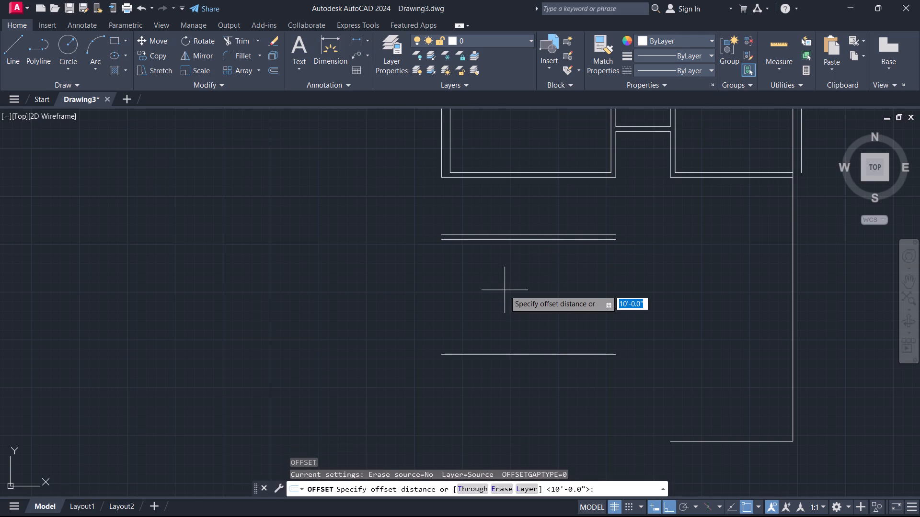
pyautogui.press('9')
pyautogui.press('Return')
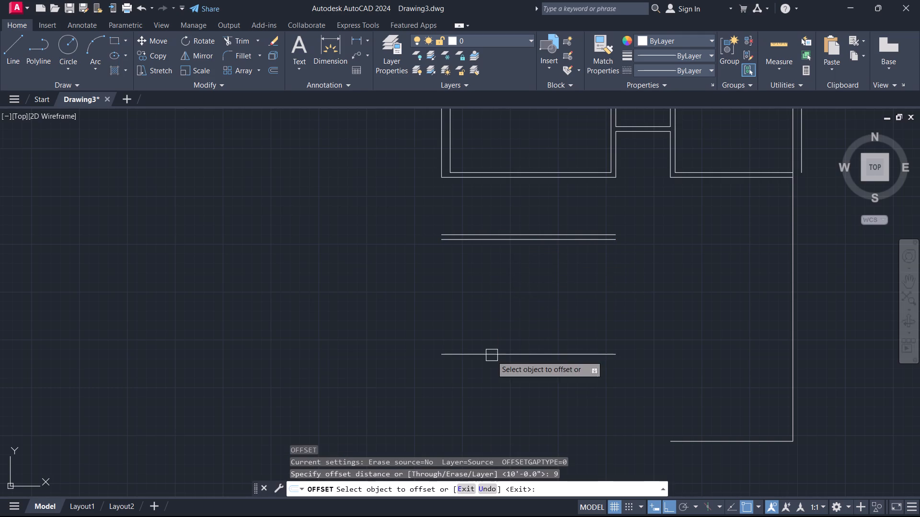
pyautogui.click(492, 356)
pyautogui.click(486, 395)
pyautogui.press('Escape')
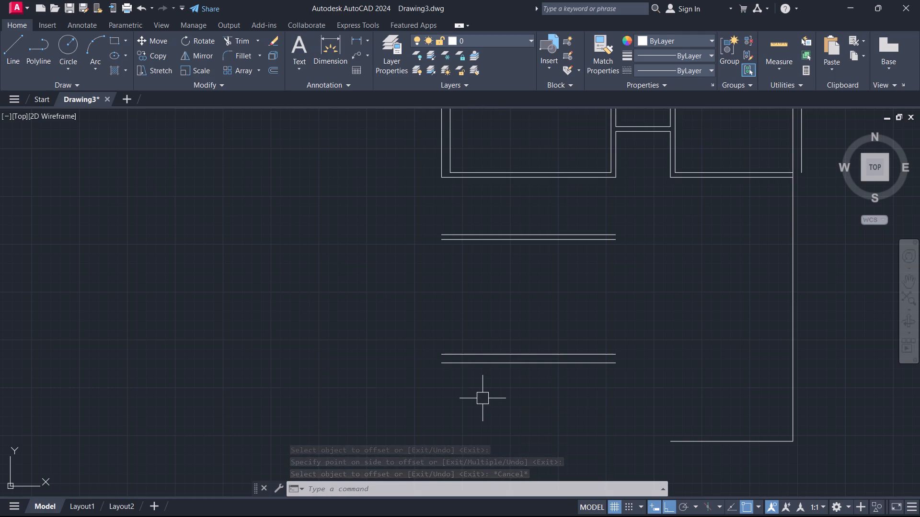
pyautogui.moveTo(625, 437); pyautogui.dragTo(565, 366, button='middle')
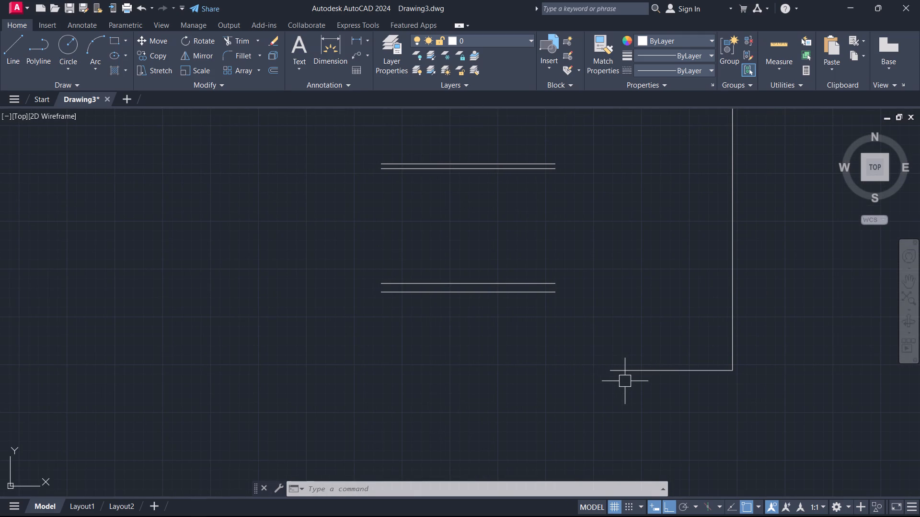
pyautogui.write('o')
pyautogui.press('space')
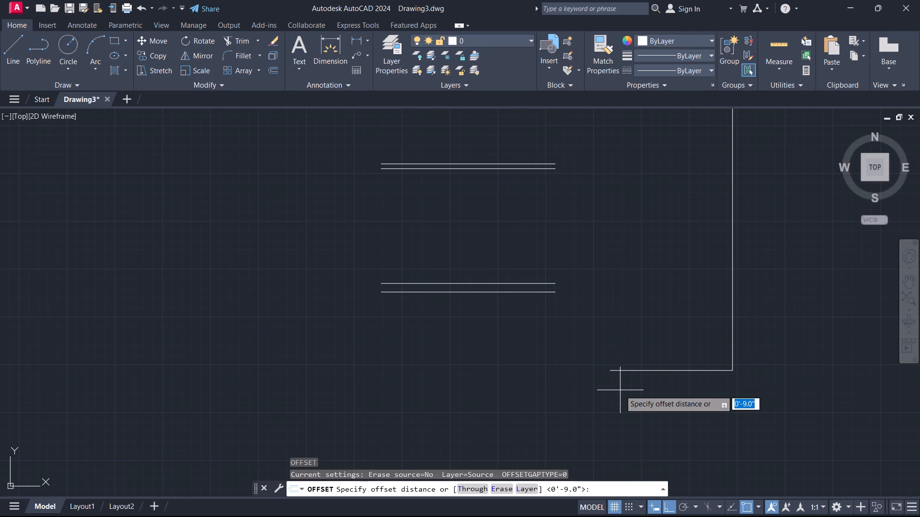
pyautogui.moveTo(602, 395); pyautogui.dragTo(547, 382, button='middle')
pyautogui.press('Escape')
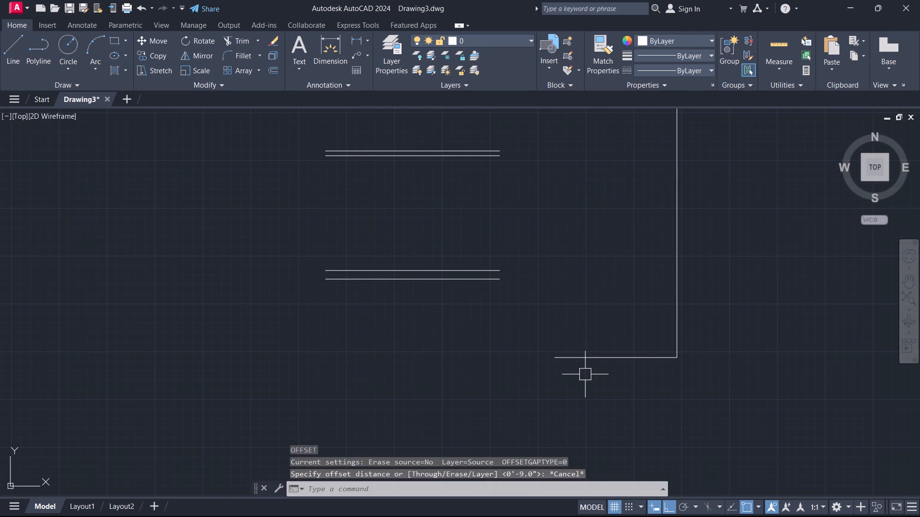
# Offset the bottom line joined to the inner right wall 5" downward to form a wall.
pyautogui.write('o 5')
pyautogui.press('Return')
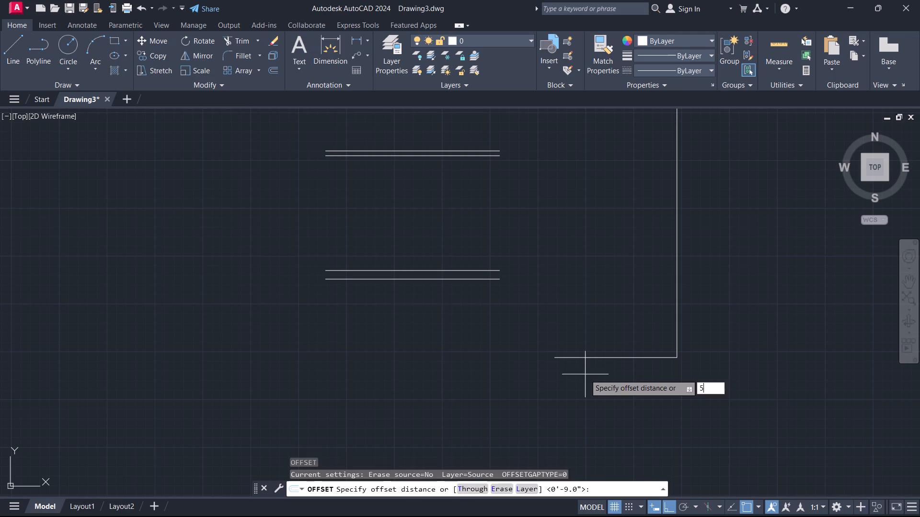
pyautogui.click(597, 356)
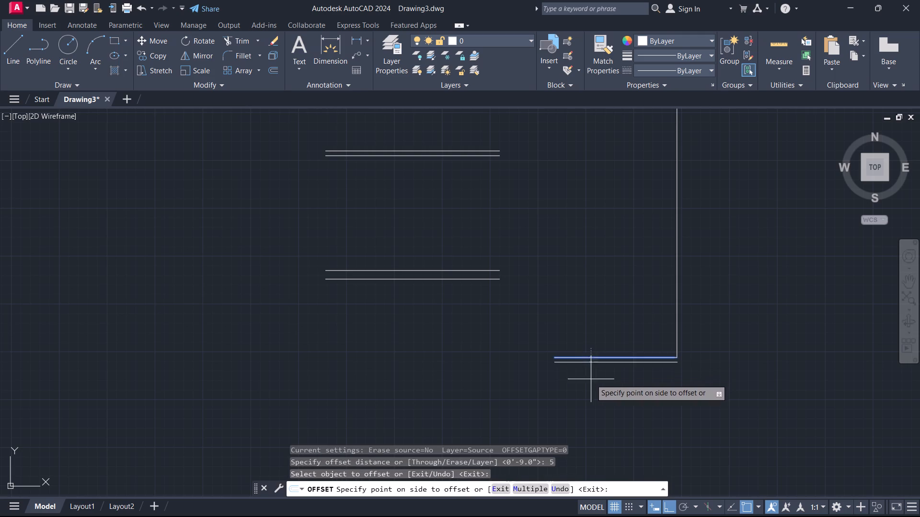
pyautogui.click(591, 379)
pyautogui.press('Escape')
# Offset the lower line of the bottom-right wall 7'10" downward.
pyautogui.scroll(-4, 627, 375)
pyautogui.scroll(3, 624, 354)
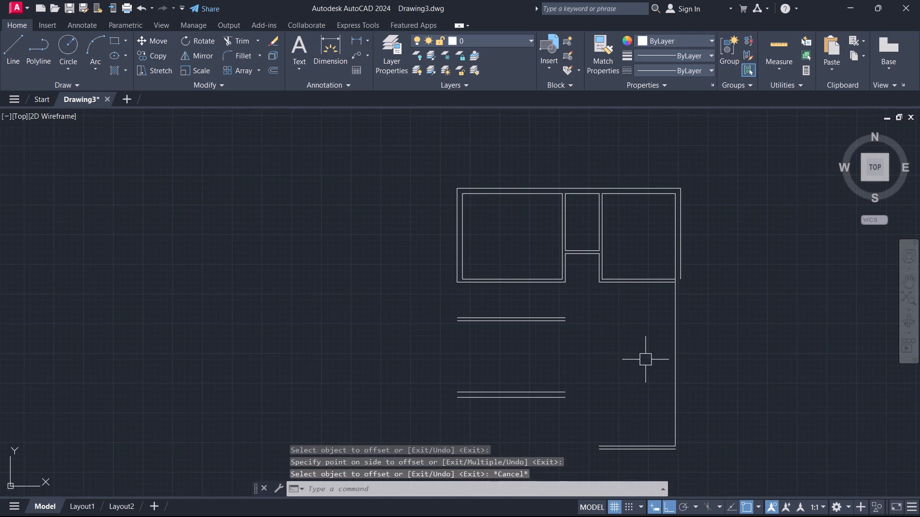
pyautogui.moveTo(652, 364); pyautogui.dragTo(633, 302, button='middle')
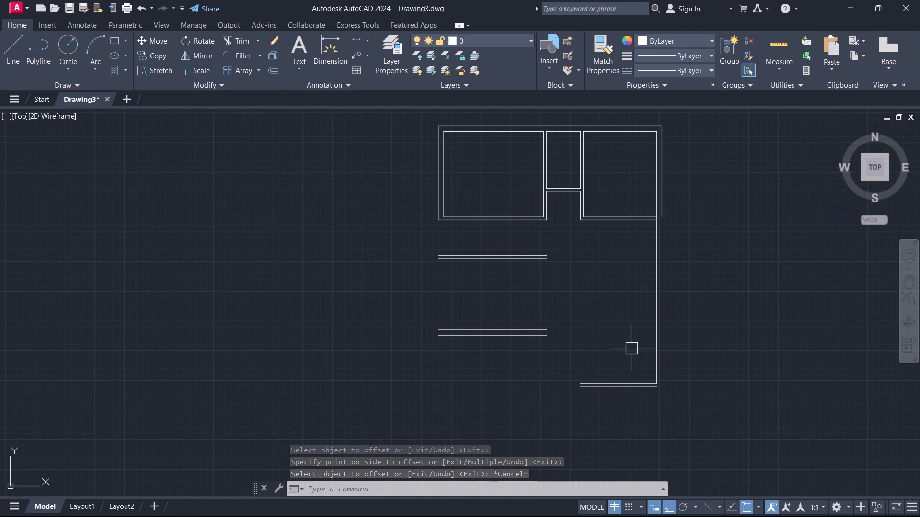
pyautogui.write('o')
pyautogui.press('space')
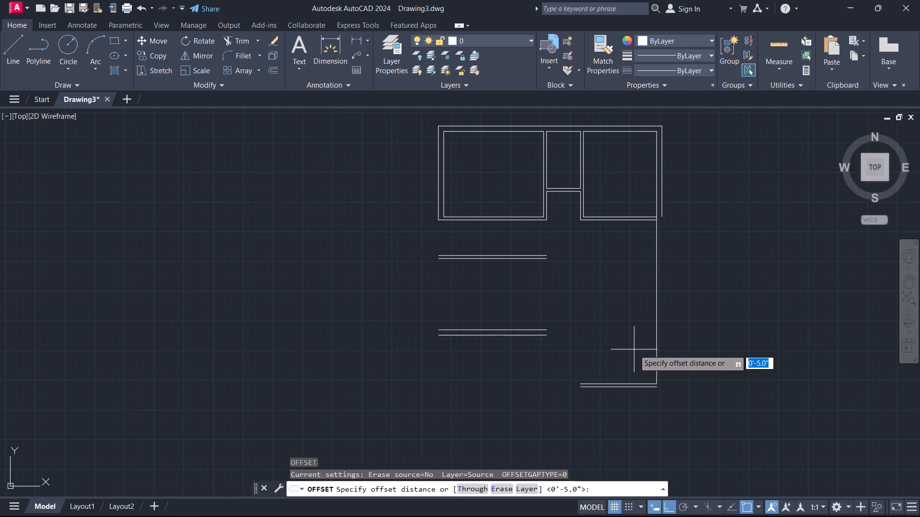
pyautogui.write("7'")
pyautogui.write('10')
pyautogui.press('Return')
pyautogui.moveTo(598, 361); pyautogui.dragTo(551, 253, button='middle')
pyautogui.scroll(1, 583, 308)
pyautogui.scroll(1, 539, 285)
pyautogui.click(545, 305)
pyautogui.click(542, 343)
pyautogui.press('Escape')
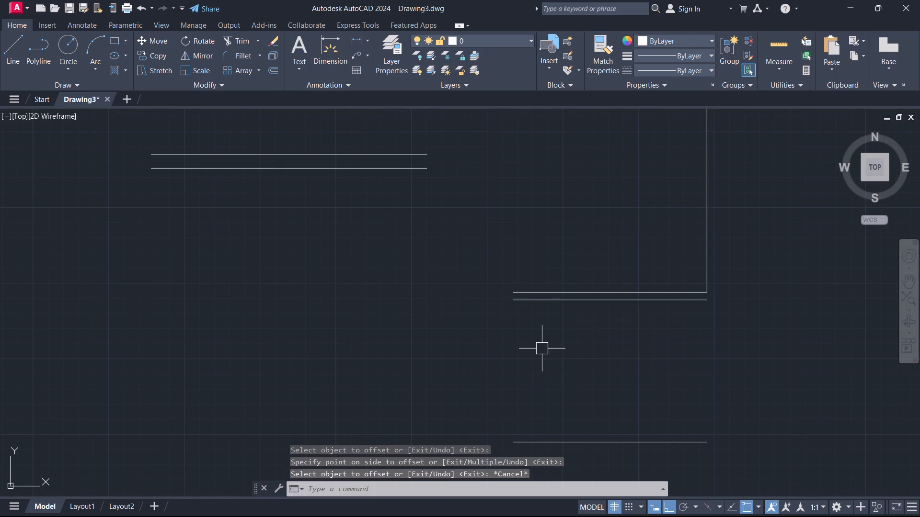
# Offset the lowest line on the right side 9" downward to form the outer bottom wall.
pyautogui.scroll(-1, 540, 350)
pyautogui.moveTo(540, 350); pyautogui.dragTo(516, 304, button='middle')
pyautogui.press('o')
pyautogui.press('space')
pyautogui.write('9')
pyautogui.press('Return')
pyautogui.click(561, 362)
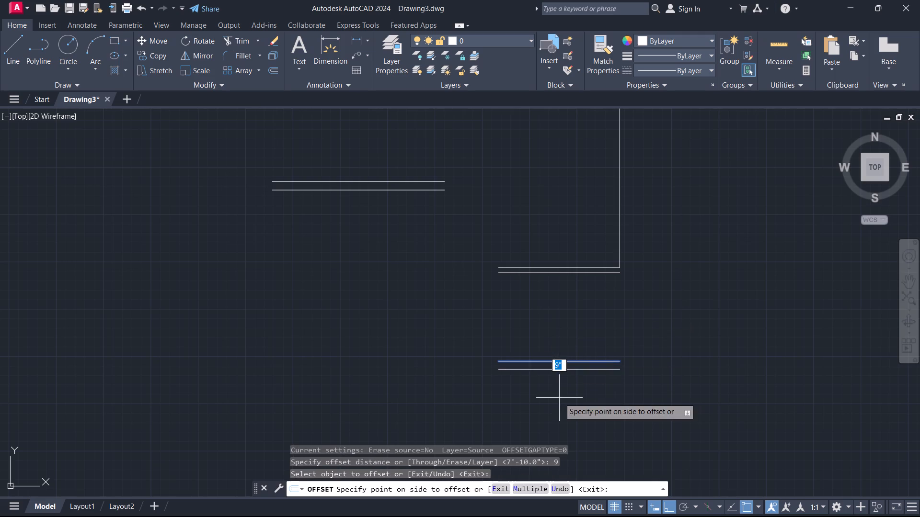
pyautogui.click(559, 399)
pyautogui.press('Escape')
# Fillet the outer bottom wall line to the outer right wall line as a sharp zero-radius corner.
pyautogui.moveTo(545, 356); pyautogui.dragTo(484, 372, button='middle')
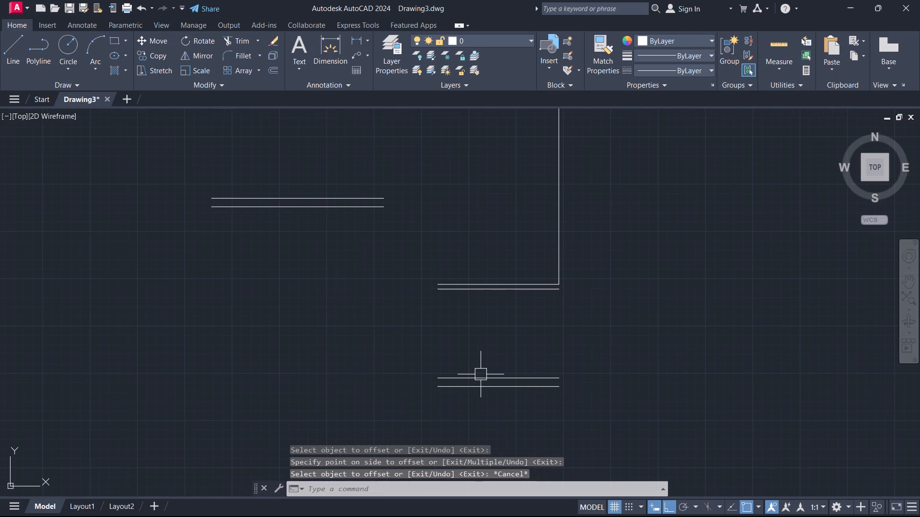
pyautogui.write('f')
pyautogui.press('space')
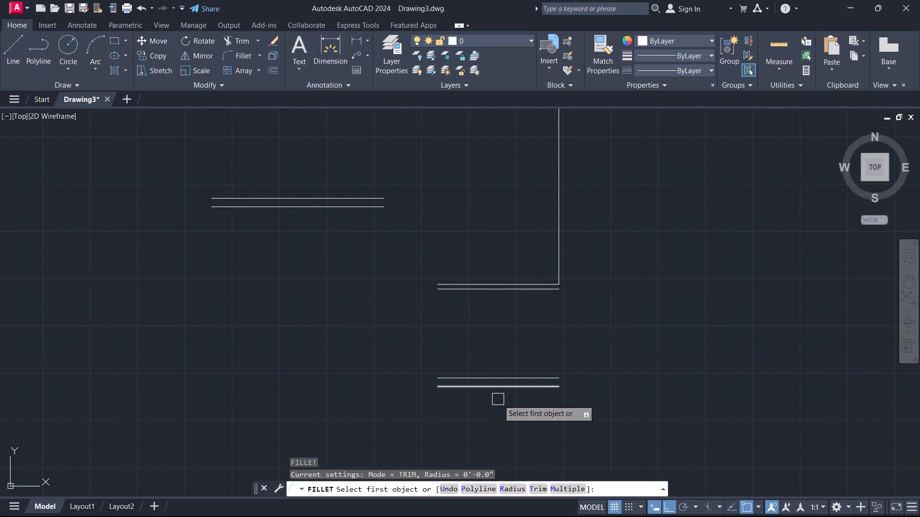
pyautogui.click(525, 390)
pyautogui.moveTo(572, 353); pyautogui.dragTo(515, 440, button='middle')
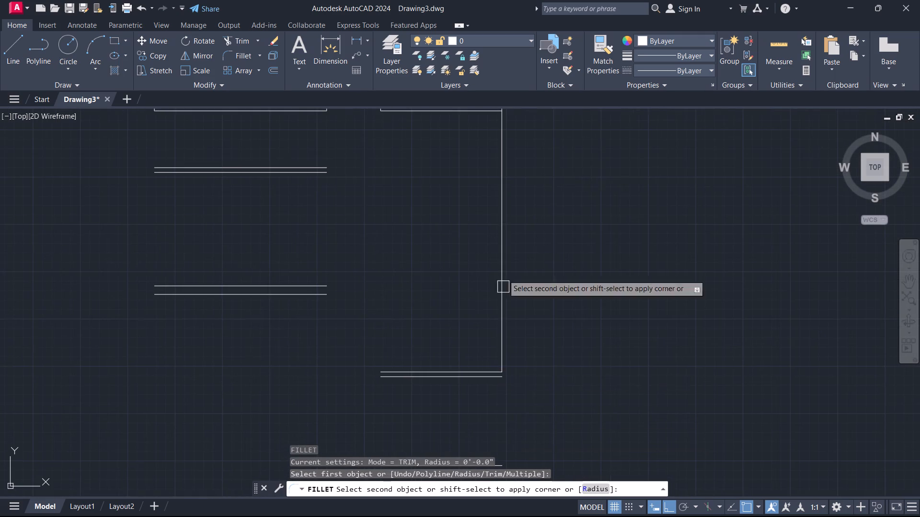
pyautogui.moveTo(507, 178); pyautogui.dragTo(444, 372, button='middle')
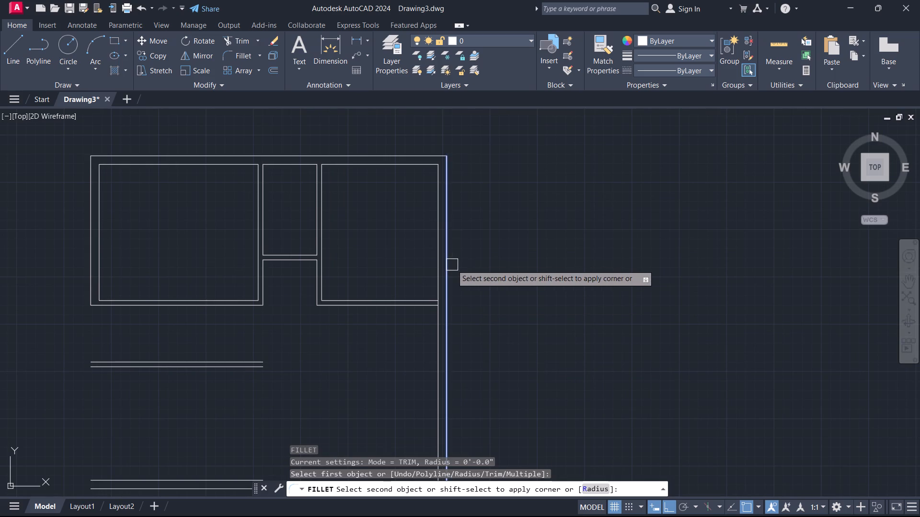
pyautogui.click(452, 265)
pyautogui.scroll(-3, 470, 303)
pyautogui.moveTo(470, 303); pyautogui.dragTo(546, 235, button='middle')
pyautogui.press('Escape')
# Fillet the inner bottom wall line to the inner right wall line as a sharp zero-radius corner.
pyautogui.scroll(3, 534, 315)
pyautogui.press('space')
pyautogui.click(525, 332)
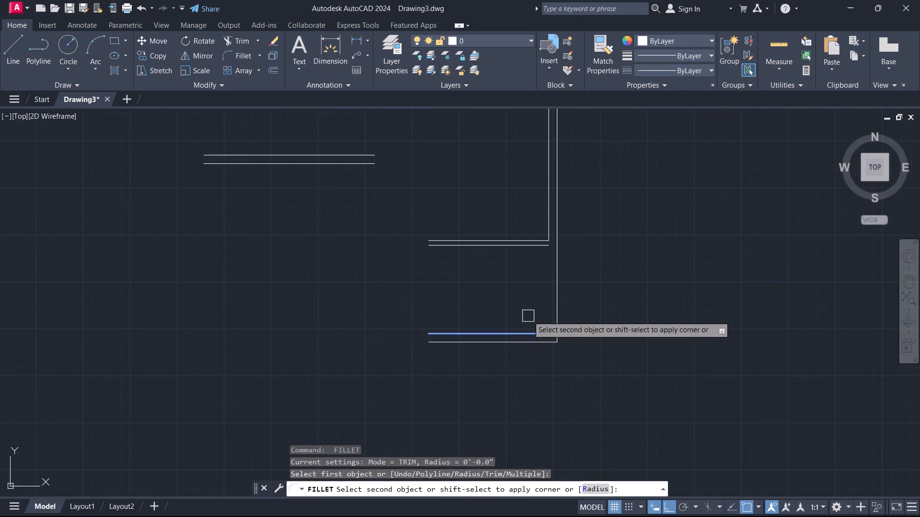
pyautogui.click(544, 222)
pyautogui.press('Escape')
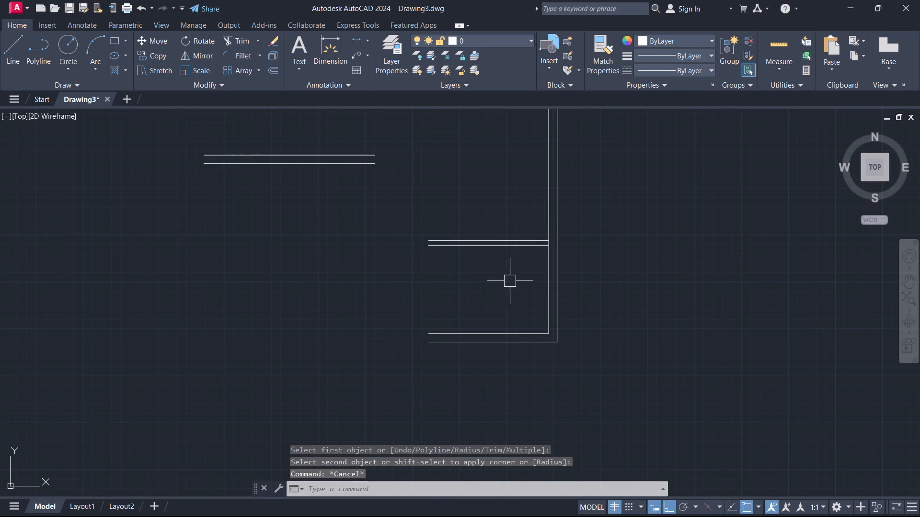
# Offset the inner right wall line 10' to the left, into the bottom-right room.
pyautogui.moveTo(510, 284); pyautogui.dragTo(552, 287, button='middle')
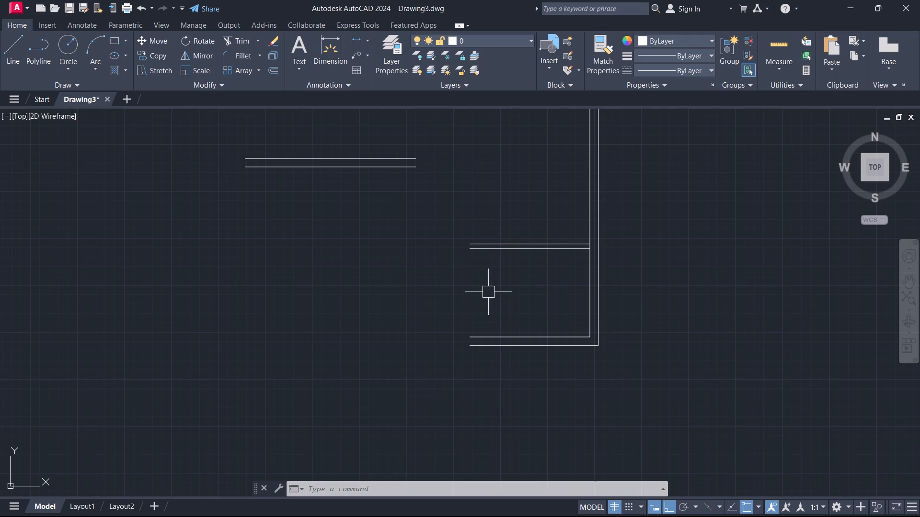
pyautogui.moveTo(499, 315); pyautogui.dragTo(574, 309, button='middle')
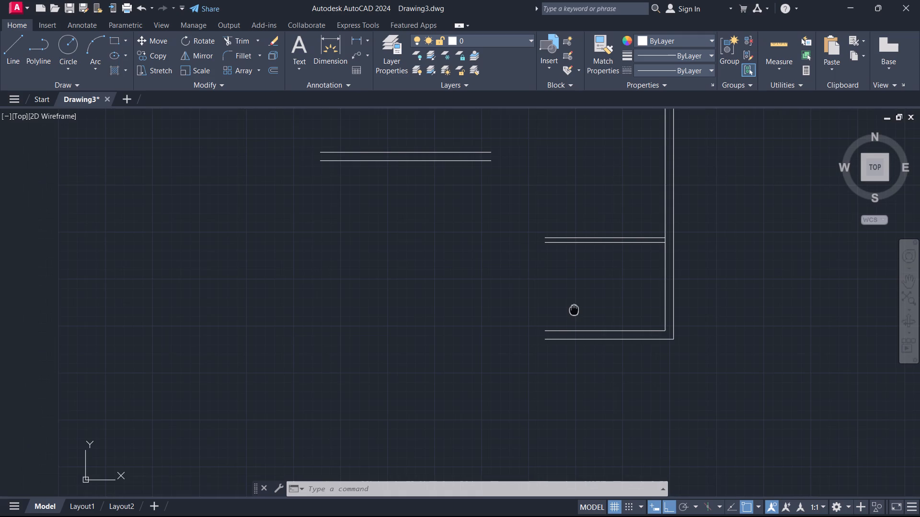
pyautogui.moveTo(574, 309); pyautogui.dragTo(575, 309, button='middle')
pyautogui.press('o')
pyautogui.press('space')
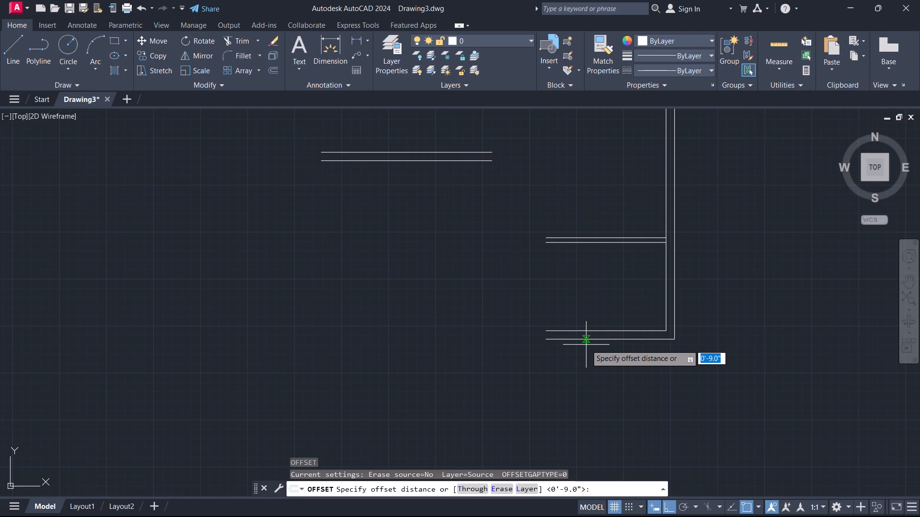
pyautogui.write('10')
pyautogui.press("'")
pyautogui.press('Return')
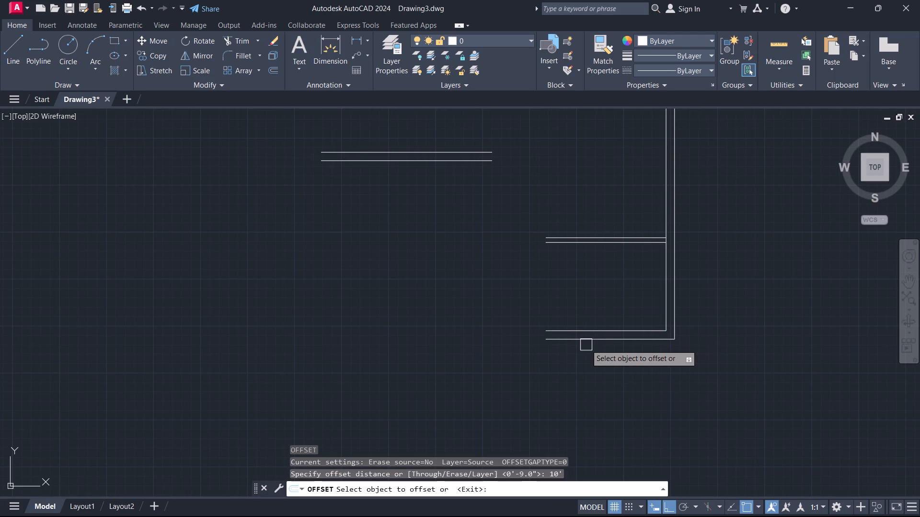
pyautogui.click(663, 298)
pyautogui.click(615, 295)
pyautogui.press('Escape')
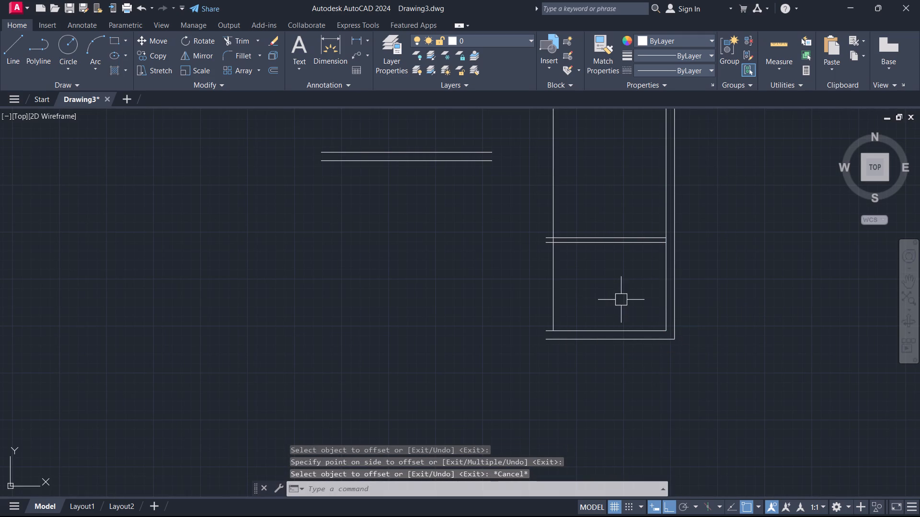
# Trim the new vertical line above and between the two partition lines so it stays only within the bottom-right room.
pyautogui.write('tr')
pyautogui.press('space')
pyautogui.scroll(5, 579, 246)
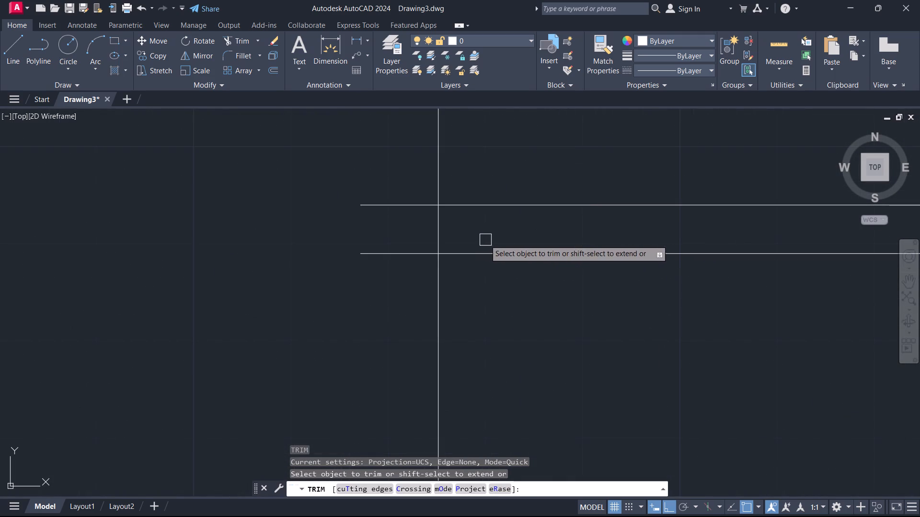
pyautogui.click(484, 239)
pyautogui.click(400, 230)
pyautogui.click(484, 153)
pyautogui.click(361, 139)
pyautogui.scroll(-4, 454, 235)
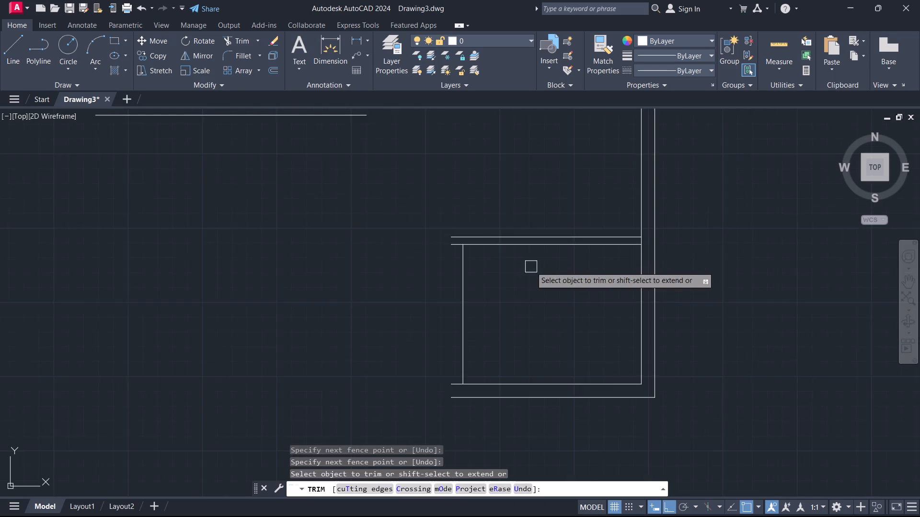
# Trim the inner right wall line between the two partition lines to open the bottom-right room's wall junction.
pyautogui.scroll(4, 558, 256)
pyautogui.click(783, 233)
pyautogui.click(746, 247)
pyautogui.press('Escape')
pyautogui.scroll(-1, 643, 258)
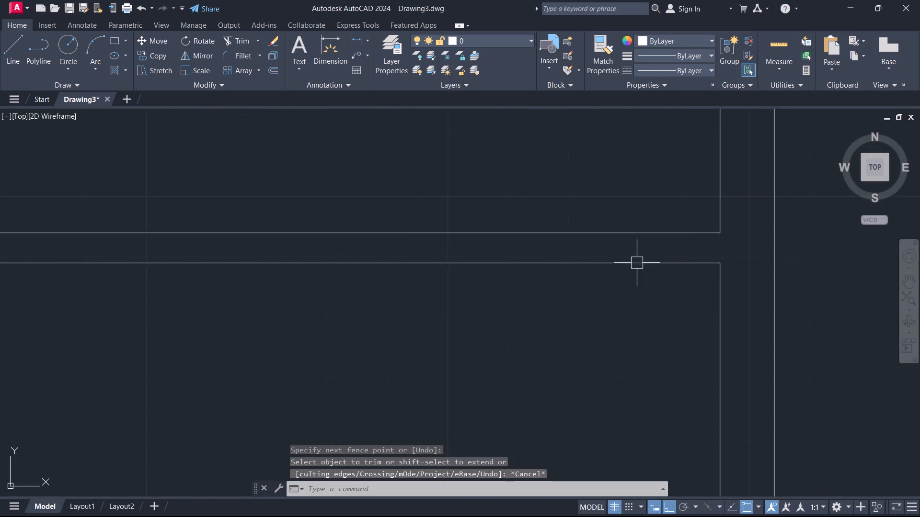
# Offset the bottom-right room's left line 9" outward to the left to form its left wall.
pyautogui.scroll(-2, 635, 264)
pyautogui.moveTo(598, 288); pyautogui.dragTo(693, 264, button='middle')
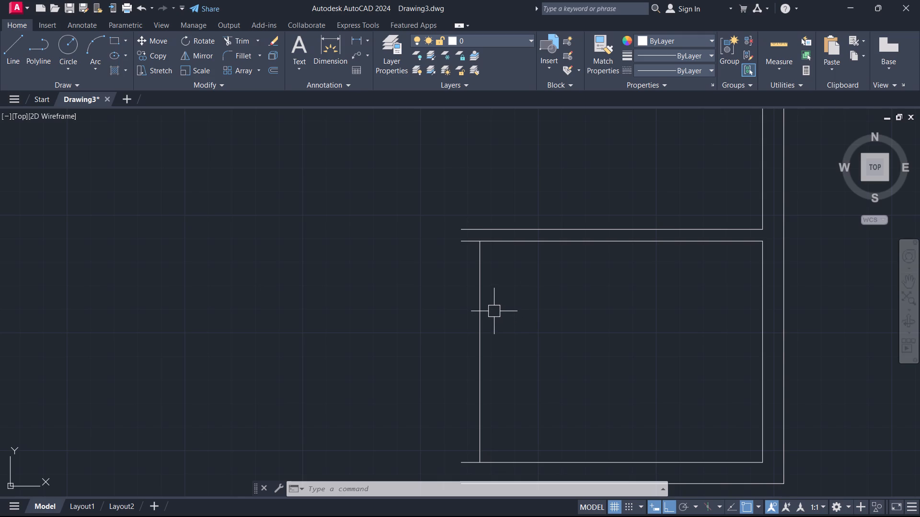
pyautogui.moveTo(492, 308); pyautogui.dragTo(467, 291, button='middle')
pyautogui.scroll(1, 492, 307)
pyautogui.scroll(-2, 462, 298)
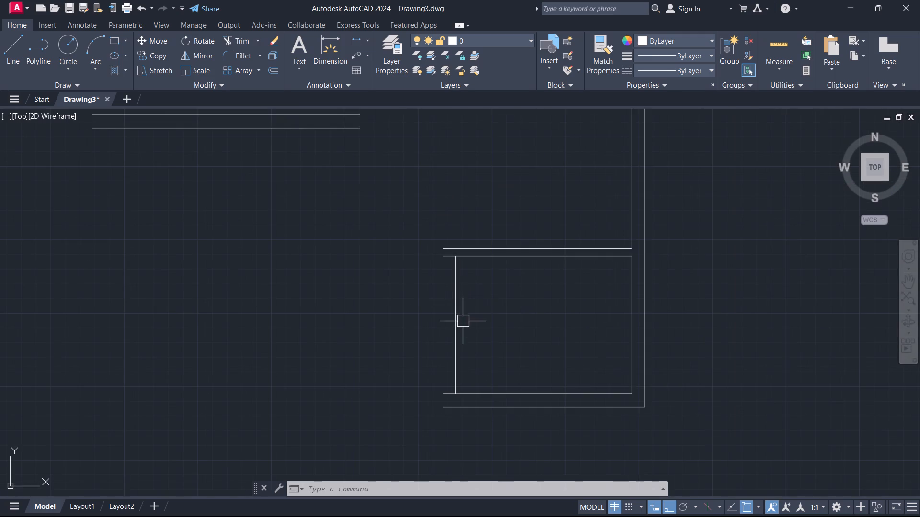
pyautogui.moveTo(468, 308); pyautogui.dragTo(513, 323, button='middle')
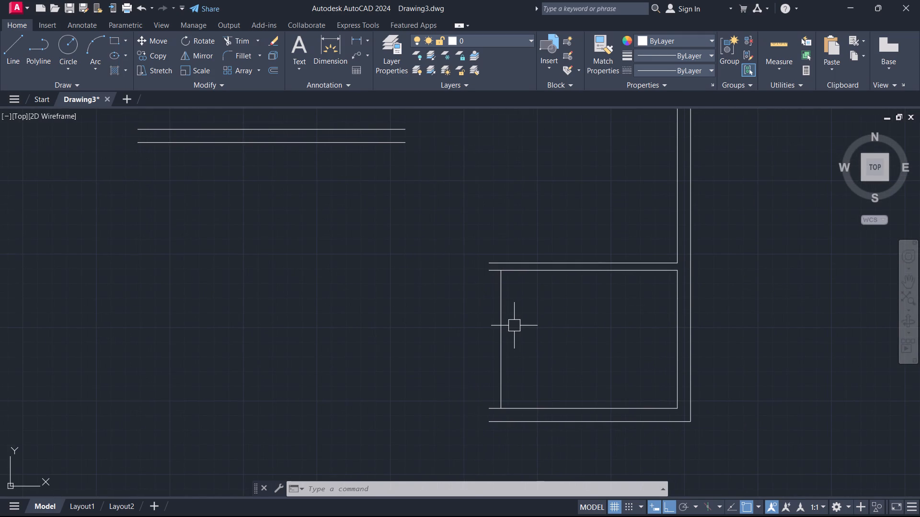
pyautogui.press('o')
pyautogui.press('space')
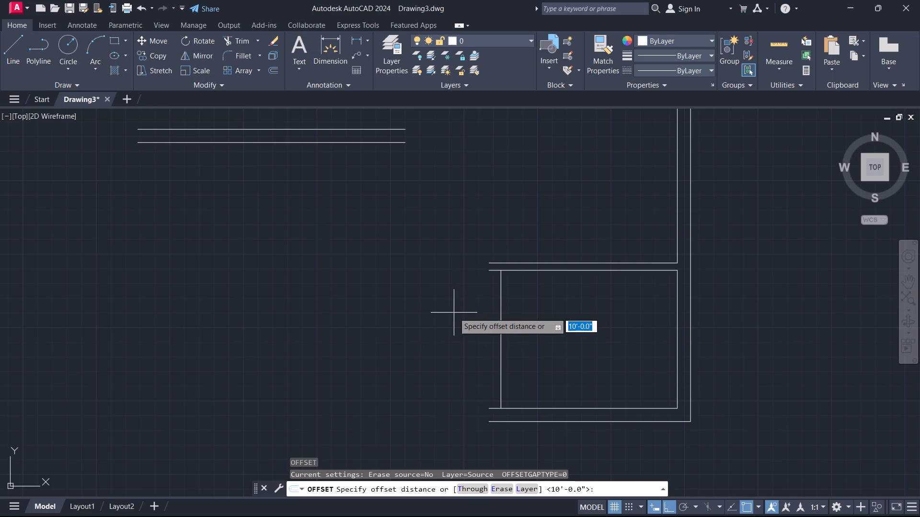
pyautogui.press('Escape')
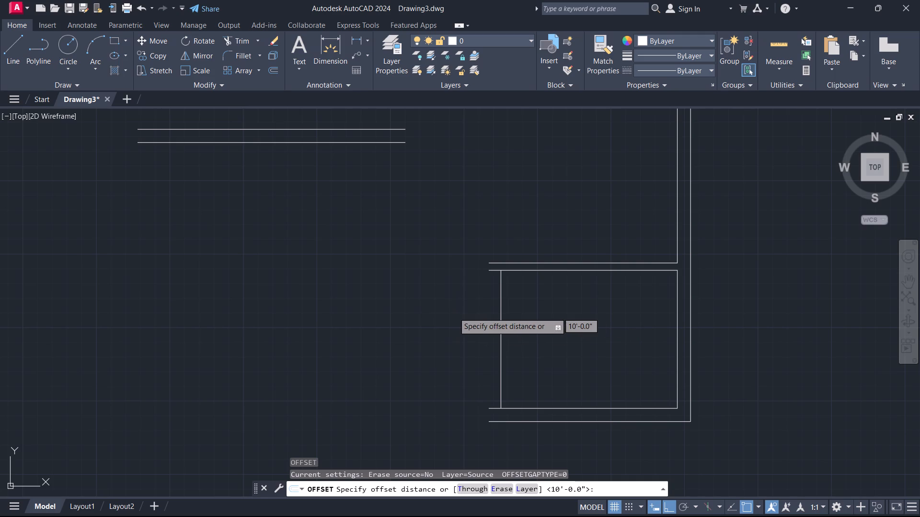
pyautogui.write('o 9')
pyautogui.press('Return')
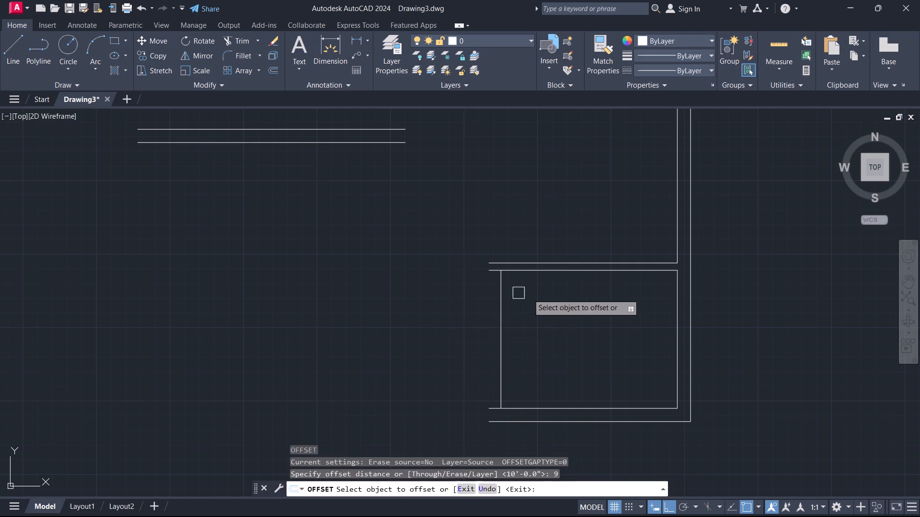
pyautogui.click(502, 325)
pyautogui.click(409, 352)
pyautogui.press('Escape')
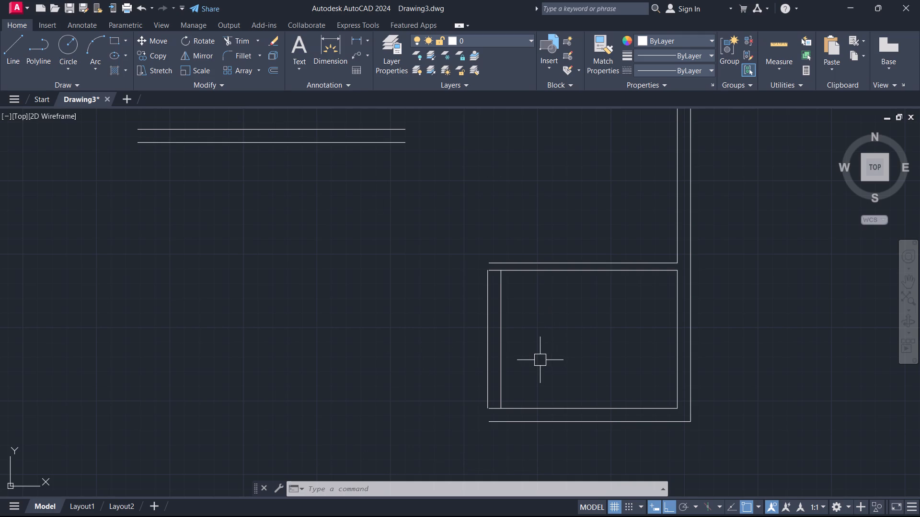
# Fillet the inner and outer bottom-left corners of the bottom-right room as sharp zero-radius corners.
pyautogui.press('f')
pyautogui.press('space')
pyautogui.scroll(2, 552, 342)
pyautogui.scroll(-1, 478, 304)
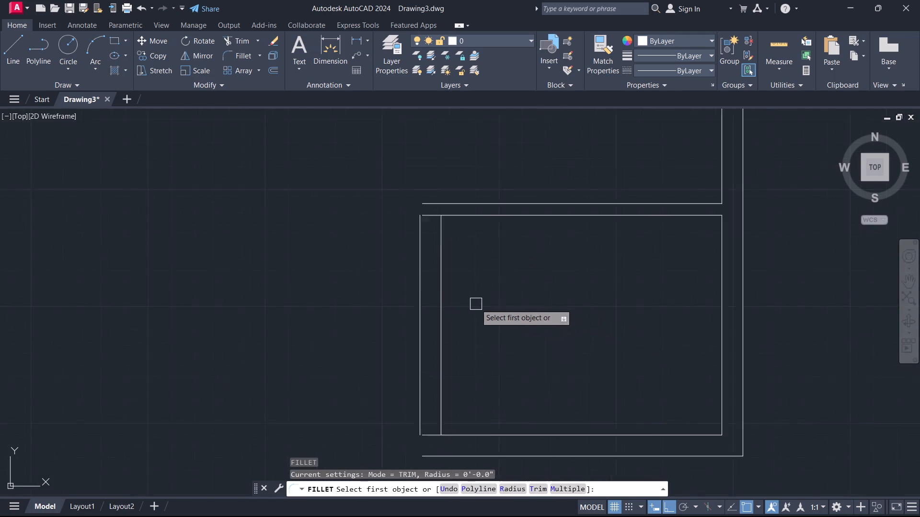
pyautogui.scroll(-1, 475, 304)
pyautogui.click(454, 329)
pyautogui.click(480, 383)
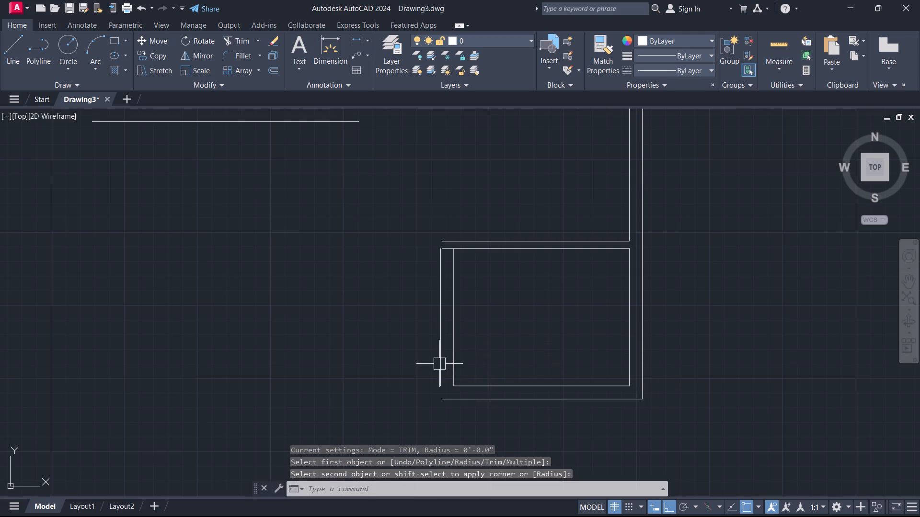
pyautogui.press('space')
pyautogui.click(439, 359)
pyautogui.click(452, 401)
# Fillet the outer and inner top-left corners of the bottom-right room as sharp zero-radius corners.
pyautogui.press('space')
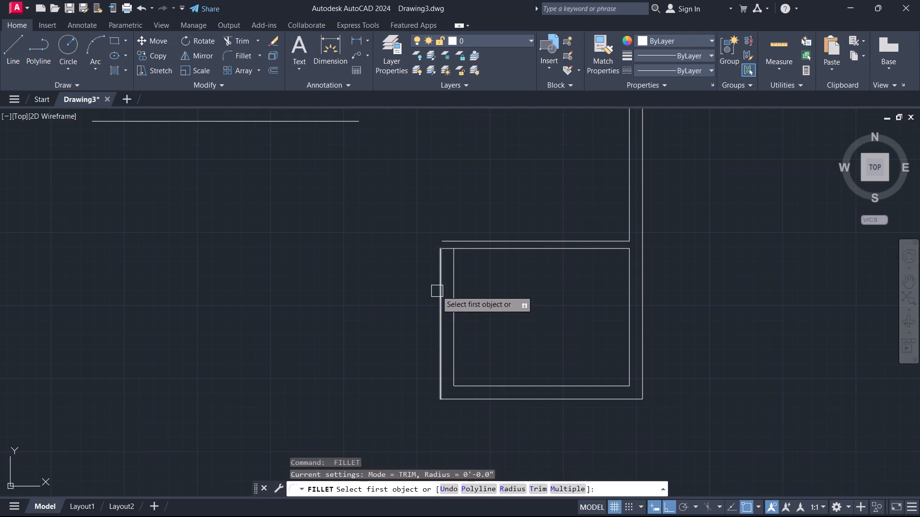
pyautogui.click(436, 290)
pyautogui.click(449, 236)
pyautogui.press('space')
pyautogui.click(453, 275)
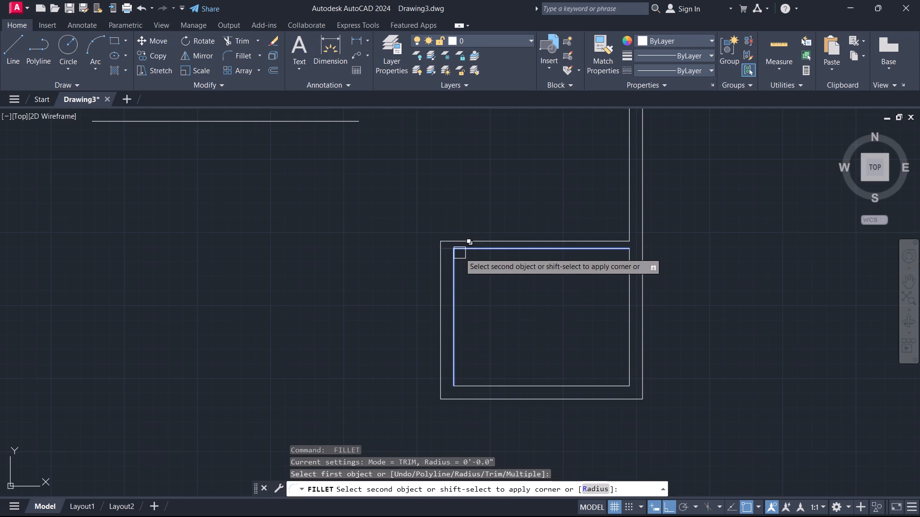
pyautogui.click(471, 251)
pyautogui.press('Escape')
# Extend the inner left wall line of the bottom-right room up to the partition's upper line.
pyautogui.write('ex')
pyautogui.press('space')
pyautogui.click(454, 276)
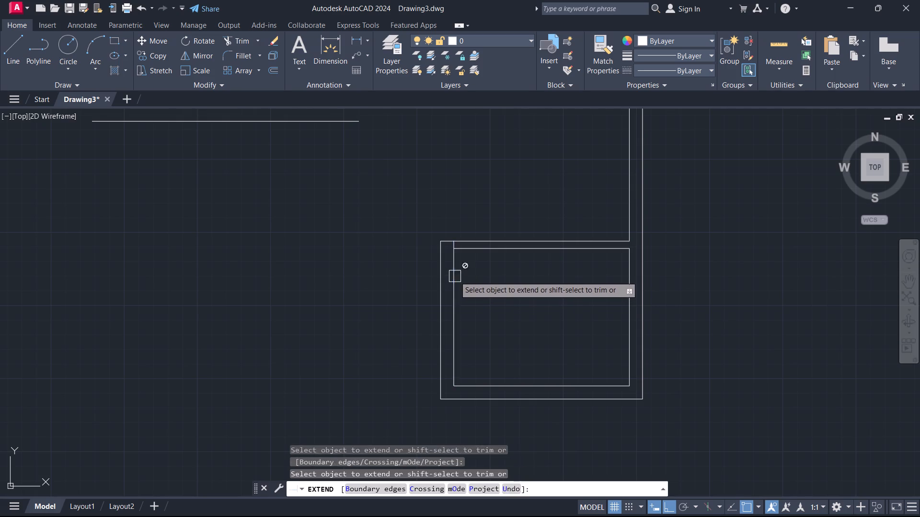
pyautogui.press('Escape')
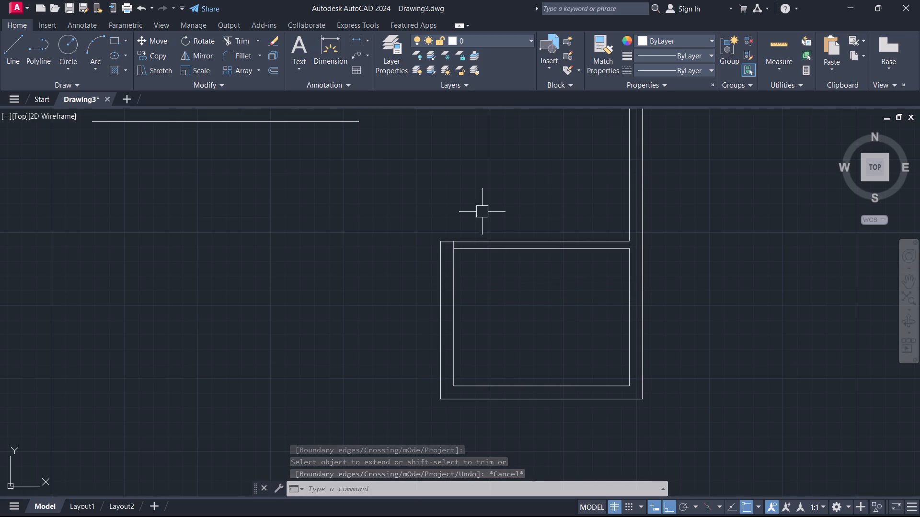
# Fillet the partition's lower line to the upper-left room's outer left wall line as a sharp zero-radius corner.
pyautogui.scroll(-1, 511, 371)
pyautogui.moveTo(513, 372); pyautogui.dragTo(636, 351, button='middle')
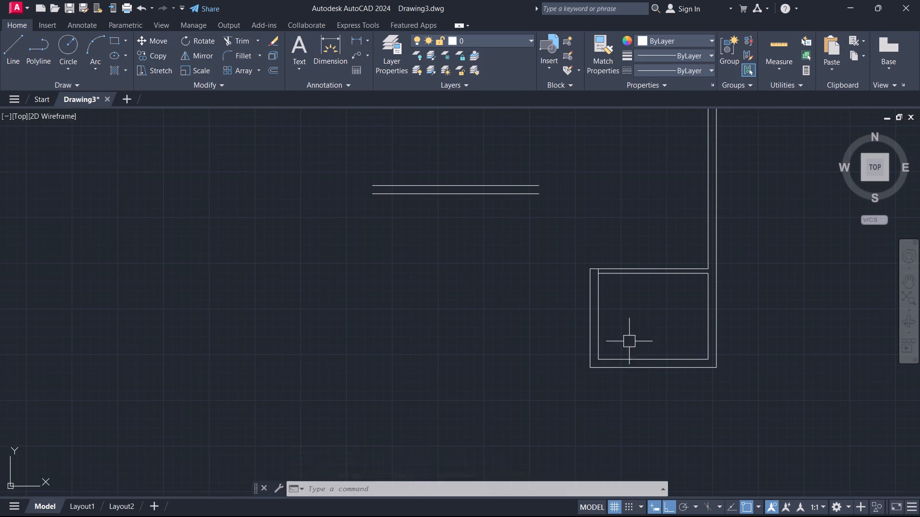
pyautogui.moveTo(630, 323); pyautogui.dragTo(644, 384, button='middle')
pyautogui.scroll(-2, 651, 345)
pyautogui.moveTo(651, 344); pyautogui.dragTo(619, 398, button='middle')
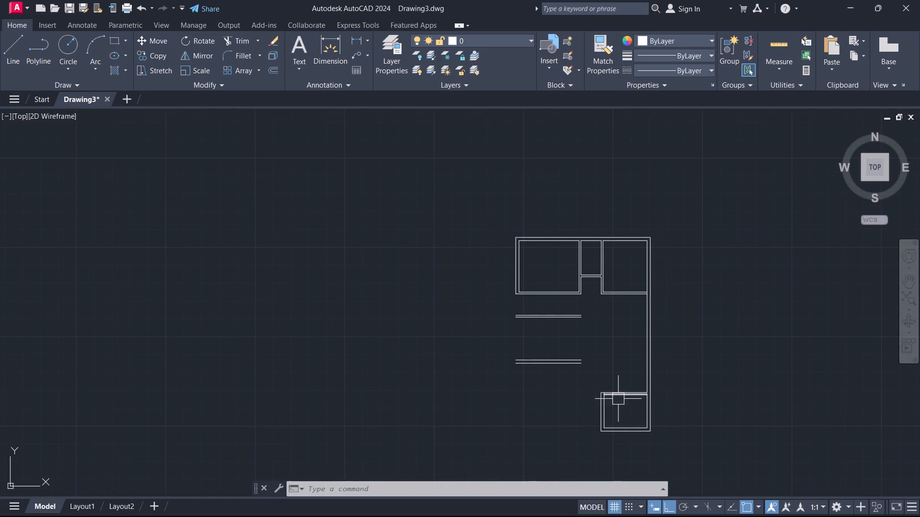
pyautogui.scroll(2, 619, 398)
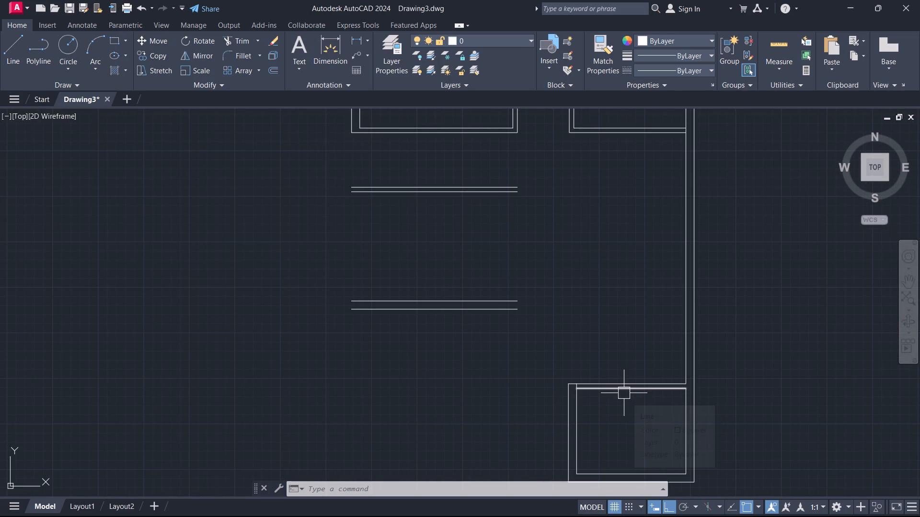
pyautogui.scroll(1, 624, 393)
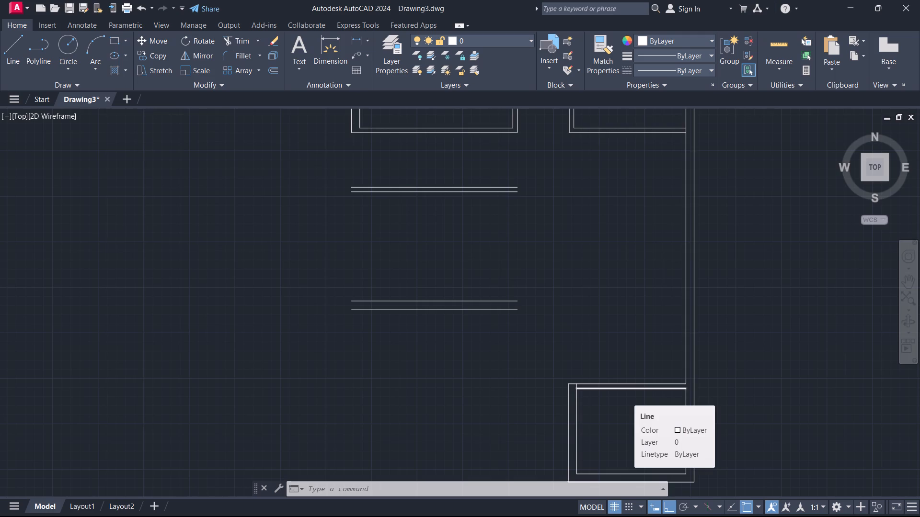
pyautogui.write('f')
pyautogui.press('space')
pyautogui.click(619, 389)
pyautogui.scroll(-2, 505, 357)
pyautogui.moveTo(503, 356); pyautogui.dragTo(687, 397, button='middle')
pyautogui.click(561, 240)
pyautogui.press('Escape')
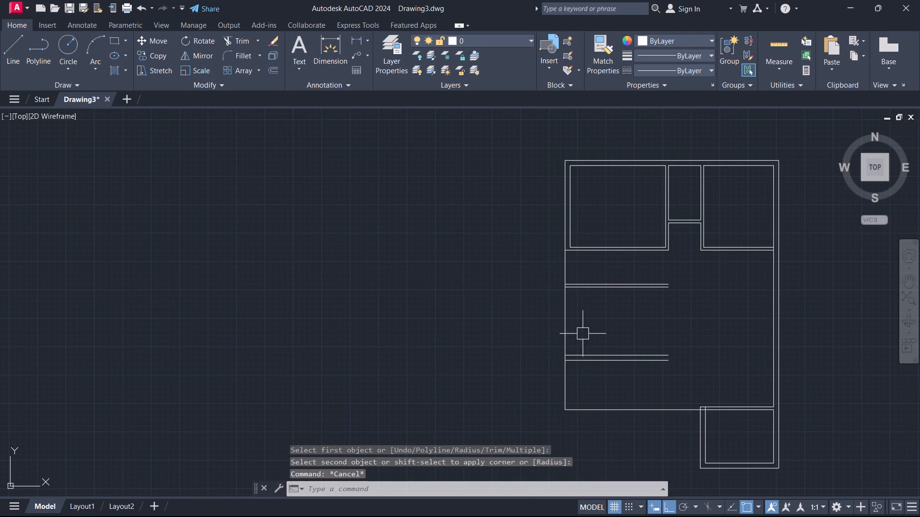
# Fillet the partition's upper line to the upper-left room's inner left wall line as a sharp zero-radius corner.
pyautogui.moveTo(583, 334); pyautogui.dragTo(520, 319, button='middle')
pyautogui.press('f')
pyautogui.press('space')
pyautogui.scroll(2, 642, 385)
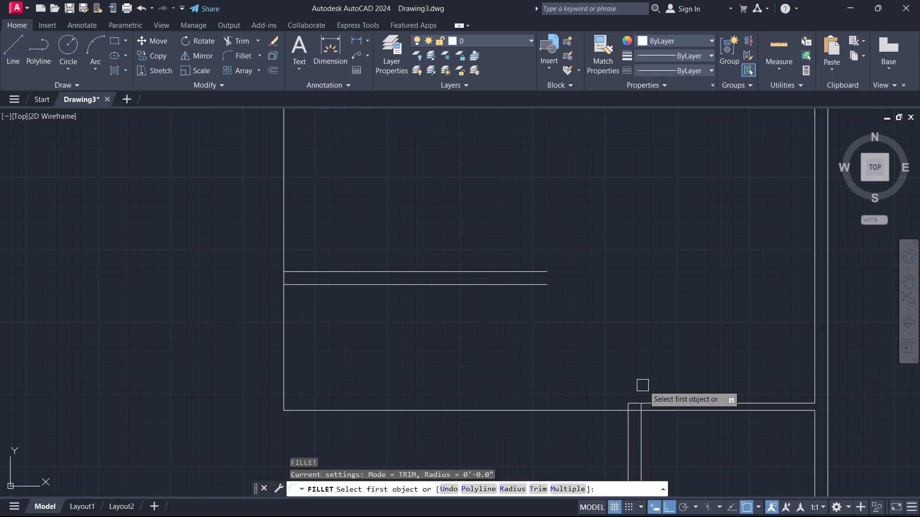
pyautogui.click(656, 403)
pyautogui.scroll(-2, 584, 302)
pyautogui.moveTo(582, 301); pyautogui.dragTo(587, 397, button='middle')
pyautogui.scroll(2, 506, 298)
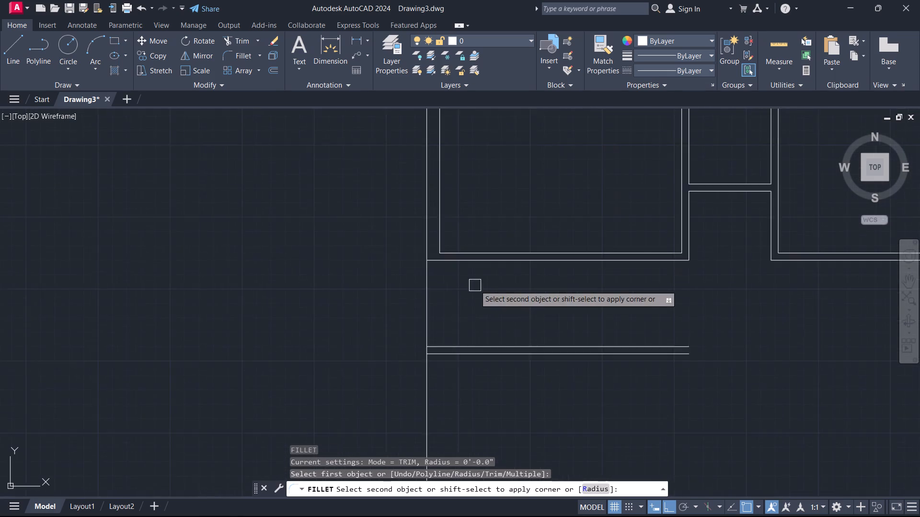
pyautogui.scroll(1, 473, 284)
pyautogui.click(424, 210)
pyautogui.press('Escape')
# Trim the overlapping line segments where the upper-left room's bottom wall meets the left exterior wall.
pyautogui.scroll(-2, 471, 336)
pyautogui.moveTo(471, 336); pyautogui.dragTo(502, 289, button='middle')
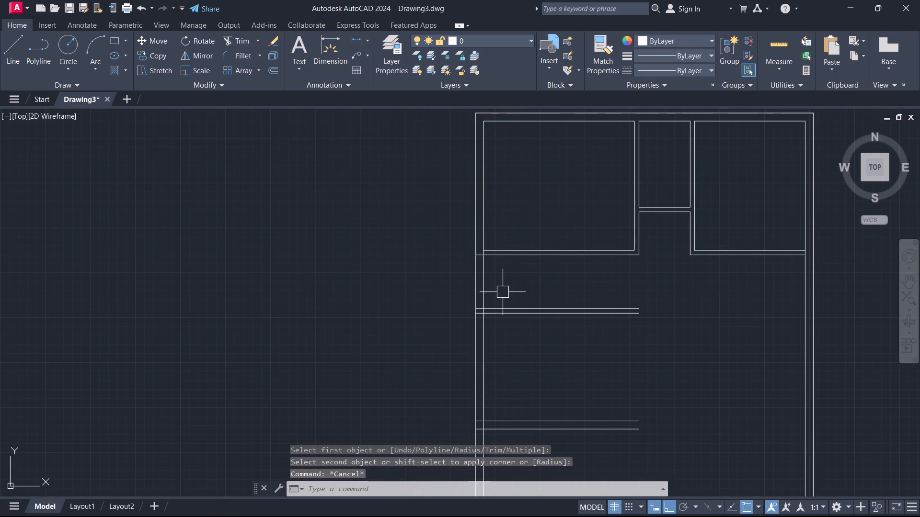
pyautogui.press('t')
pyautogui.press('r')
pyautogui.press('space')
pyautogui.scroll(3, 473, 283)
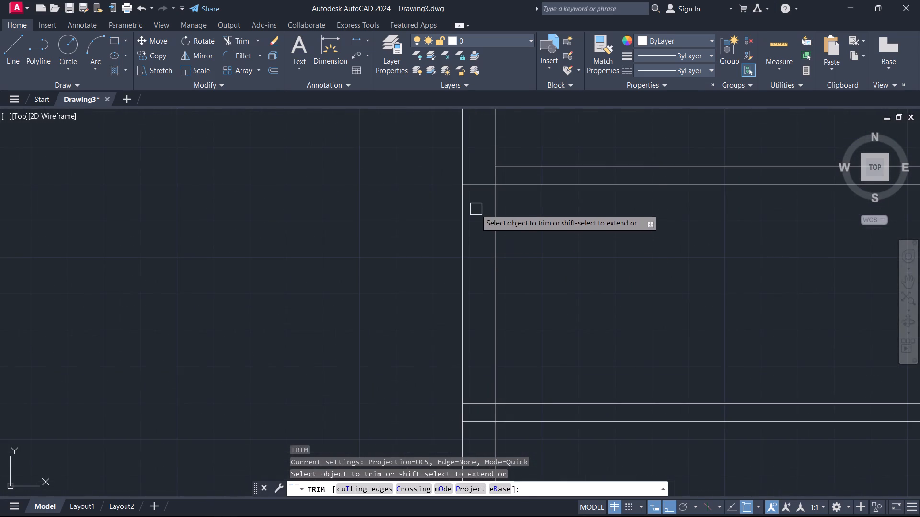
pyautogui.moveTo(476, 208); pyautogui.dragTo(477, 196)
pyautogui.click(481, 141)
pyautogui.click(479, 211)
pyautogui.scroll(3, 501, 174)
pyautogui.moveTo(501, 173); pyautogui.dragTo(495, 172)
pyautogui.click(431, 187)
pyautogui.press('Escape')
# Trim the line ends of the thin wall below the upper-left room where they cross into the left exterior wall.
pyautogui.scroll(-5, 444, 228)
pyautogui.moveTo(469, 349); pyautogui.dragTo(581, 245, button='middle')
pyautogui.scroll(3, 469, 349)
pyautogui.press('space')
pyautogui.moveTo(487, 259); pyautogui.dragTo(489, 244)
pyautogui.click(488, 167)
pyautogui.click(472, 256)
pyautogui.press('Escape')
pyautogui.scroll(-3, 488, 271)
pyautogui.scroll(-1, 550, 355)
pyautogui.moveTo(550, 355); pyautogui.dragTo(586, 263, button='middle')
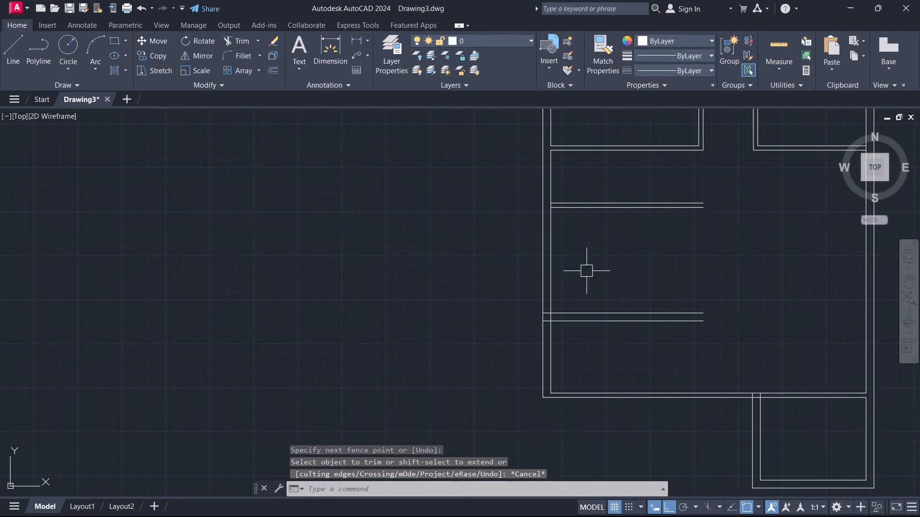
pyautogui.scroll(1, 553, 351)
pyautogui.moveTo(576, 355); pyautogui.dragTo(570, 318, button='middle')
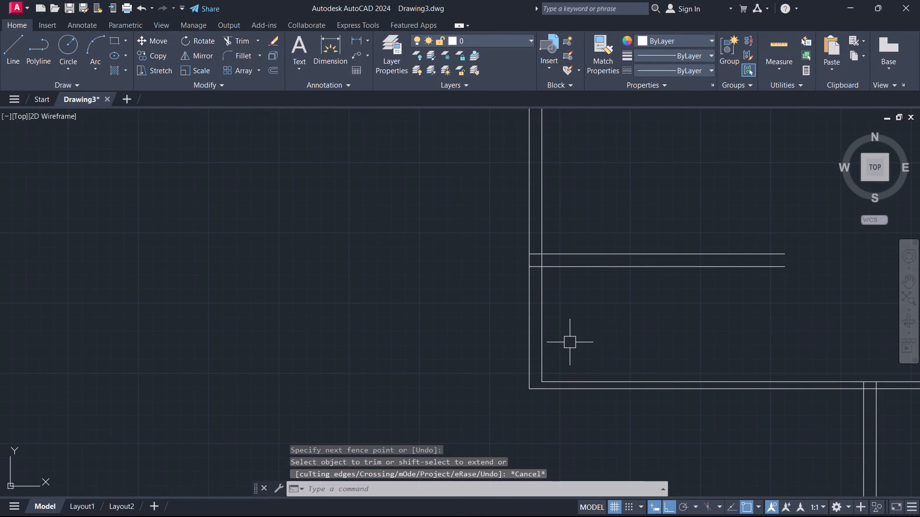
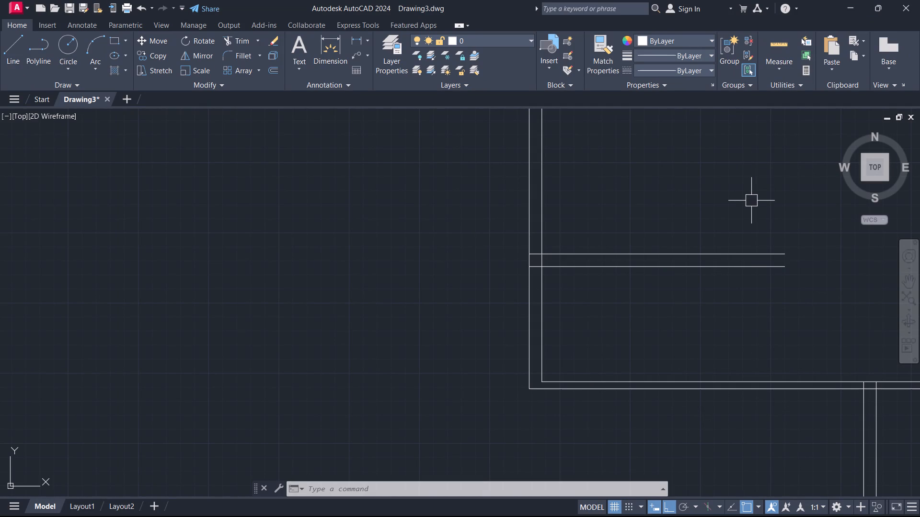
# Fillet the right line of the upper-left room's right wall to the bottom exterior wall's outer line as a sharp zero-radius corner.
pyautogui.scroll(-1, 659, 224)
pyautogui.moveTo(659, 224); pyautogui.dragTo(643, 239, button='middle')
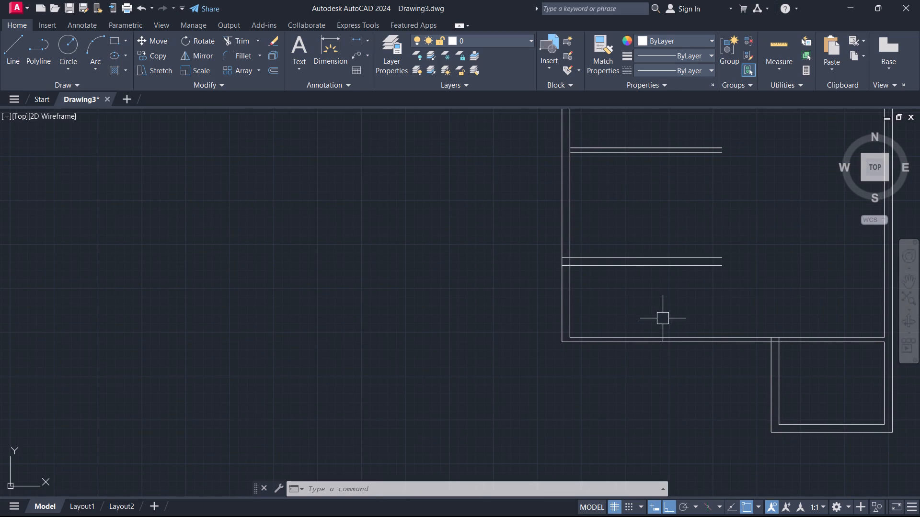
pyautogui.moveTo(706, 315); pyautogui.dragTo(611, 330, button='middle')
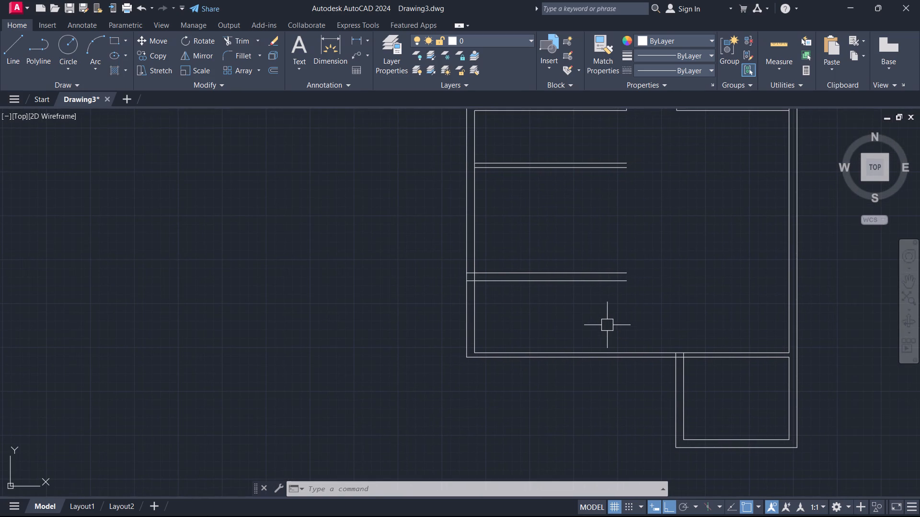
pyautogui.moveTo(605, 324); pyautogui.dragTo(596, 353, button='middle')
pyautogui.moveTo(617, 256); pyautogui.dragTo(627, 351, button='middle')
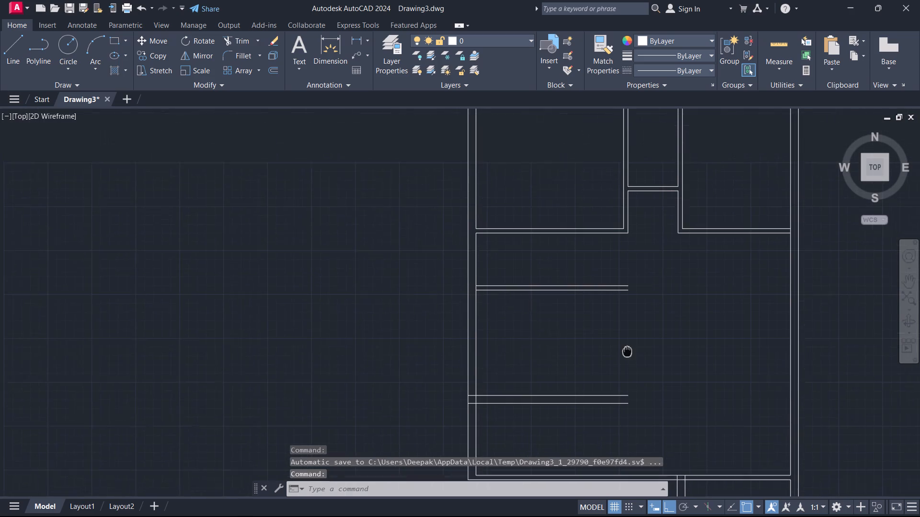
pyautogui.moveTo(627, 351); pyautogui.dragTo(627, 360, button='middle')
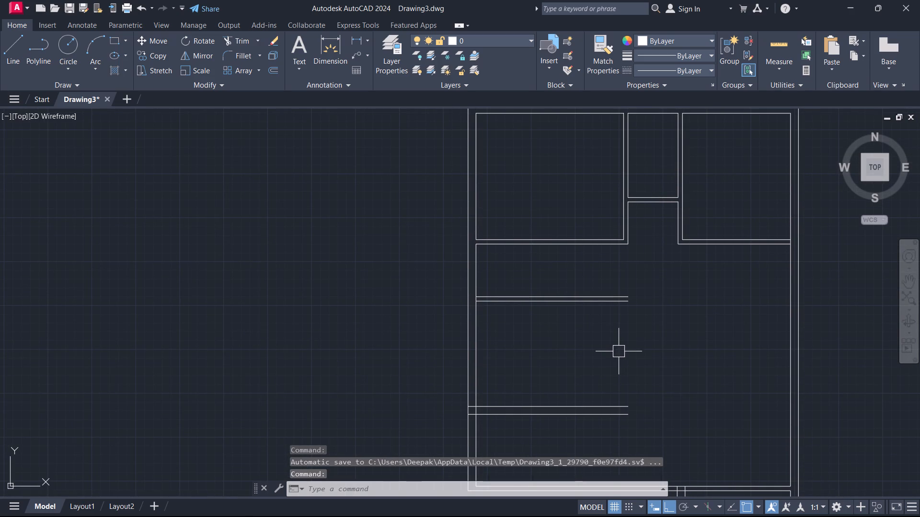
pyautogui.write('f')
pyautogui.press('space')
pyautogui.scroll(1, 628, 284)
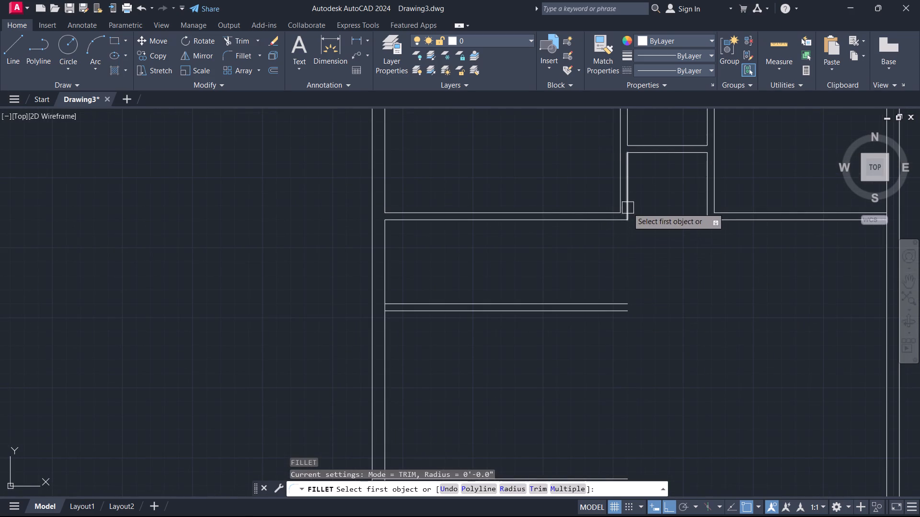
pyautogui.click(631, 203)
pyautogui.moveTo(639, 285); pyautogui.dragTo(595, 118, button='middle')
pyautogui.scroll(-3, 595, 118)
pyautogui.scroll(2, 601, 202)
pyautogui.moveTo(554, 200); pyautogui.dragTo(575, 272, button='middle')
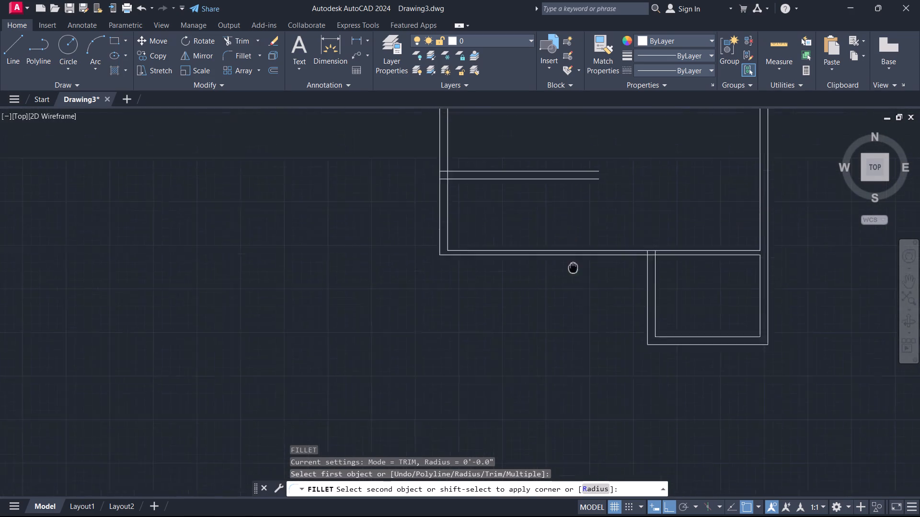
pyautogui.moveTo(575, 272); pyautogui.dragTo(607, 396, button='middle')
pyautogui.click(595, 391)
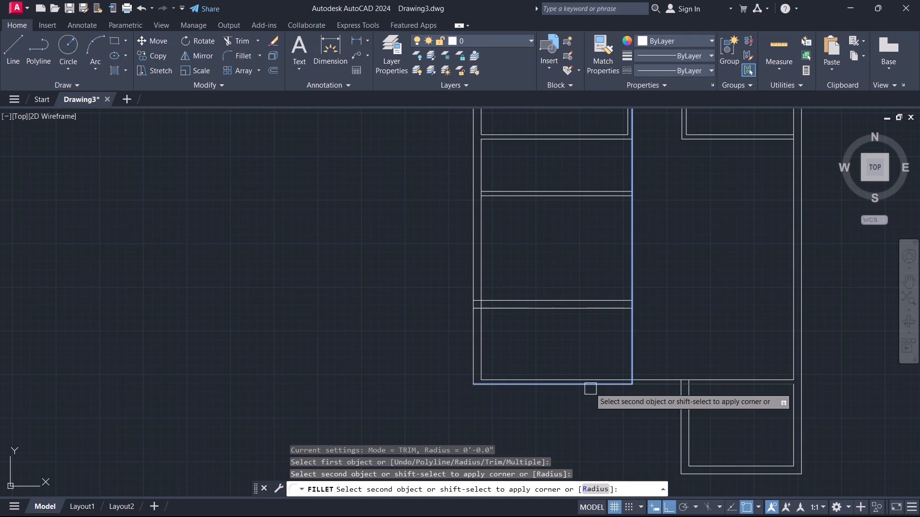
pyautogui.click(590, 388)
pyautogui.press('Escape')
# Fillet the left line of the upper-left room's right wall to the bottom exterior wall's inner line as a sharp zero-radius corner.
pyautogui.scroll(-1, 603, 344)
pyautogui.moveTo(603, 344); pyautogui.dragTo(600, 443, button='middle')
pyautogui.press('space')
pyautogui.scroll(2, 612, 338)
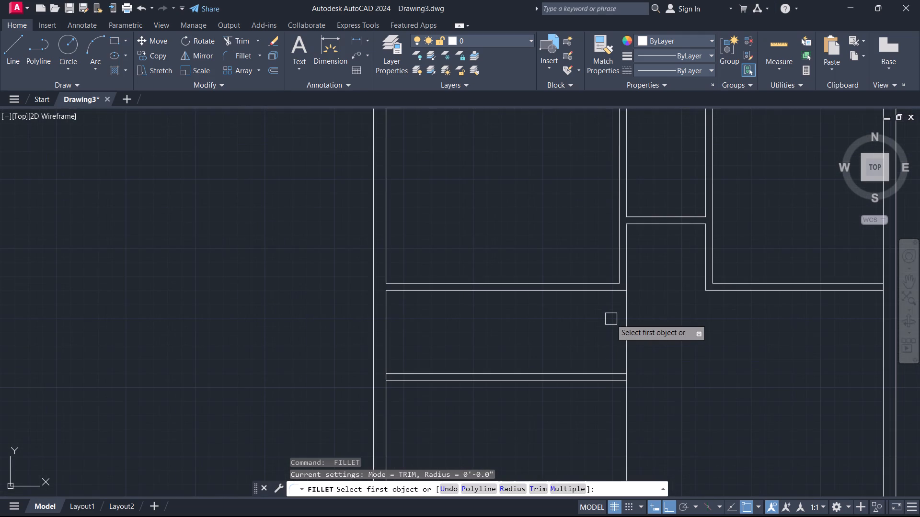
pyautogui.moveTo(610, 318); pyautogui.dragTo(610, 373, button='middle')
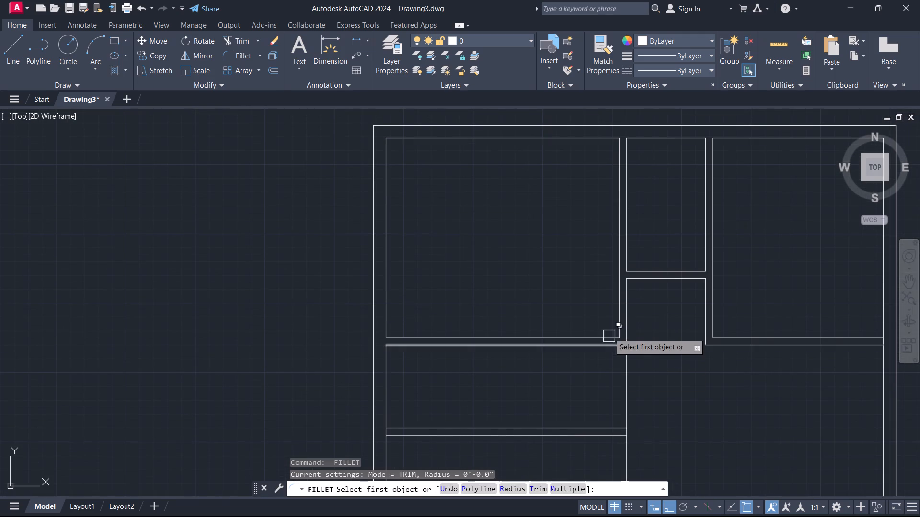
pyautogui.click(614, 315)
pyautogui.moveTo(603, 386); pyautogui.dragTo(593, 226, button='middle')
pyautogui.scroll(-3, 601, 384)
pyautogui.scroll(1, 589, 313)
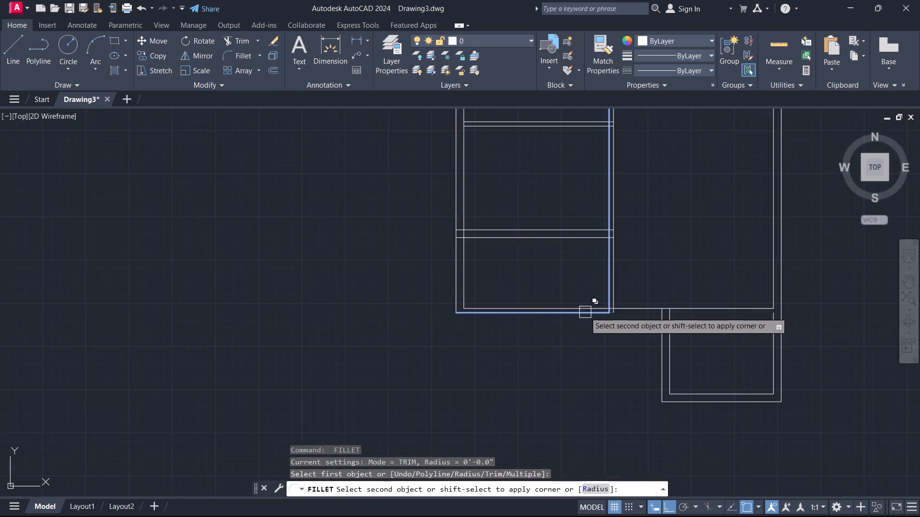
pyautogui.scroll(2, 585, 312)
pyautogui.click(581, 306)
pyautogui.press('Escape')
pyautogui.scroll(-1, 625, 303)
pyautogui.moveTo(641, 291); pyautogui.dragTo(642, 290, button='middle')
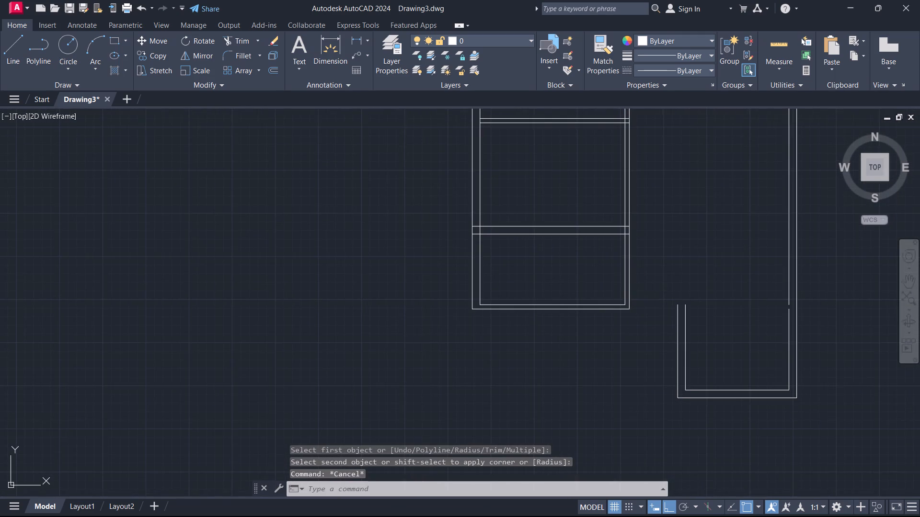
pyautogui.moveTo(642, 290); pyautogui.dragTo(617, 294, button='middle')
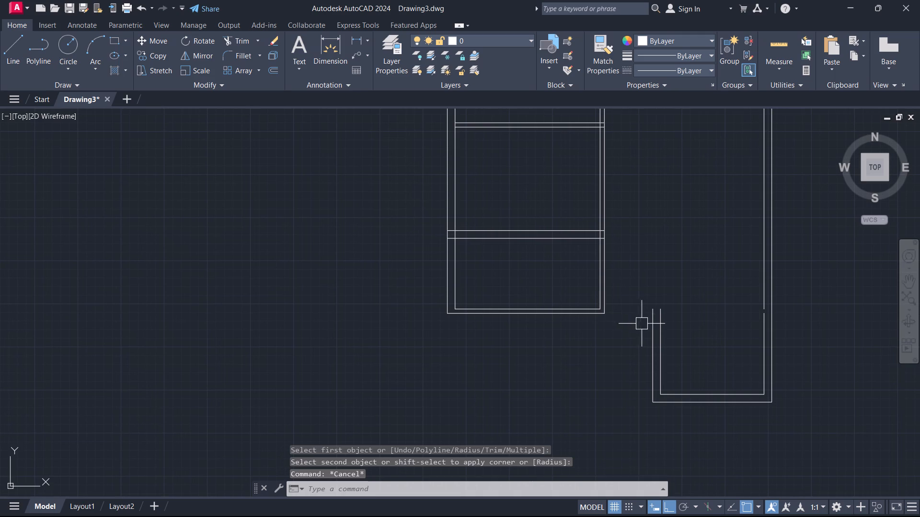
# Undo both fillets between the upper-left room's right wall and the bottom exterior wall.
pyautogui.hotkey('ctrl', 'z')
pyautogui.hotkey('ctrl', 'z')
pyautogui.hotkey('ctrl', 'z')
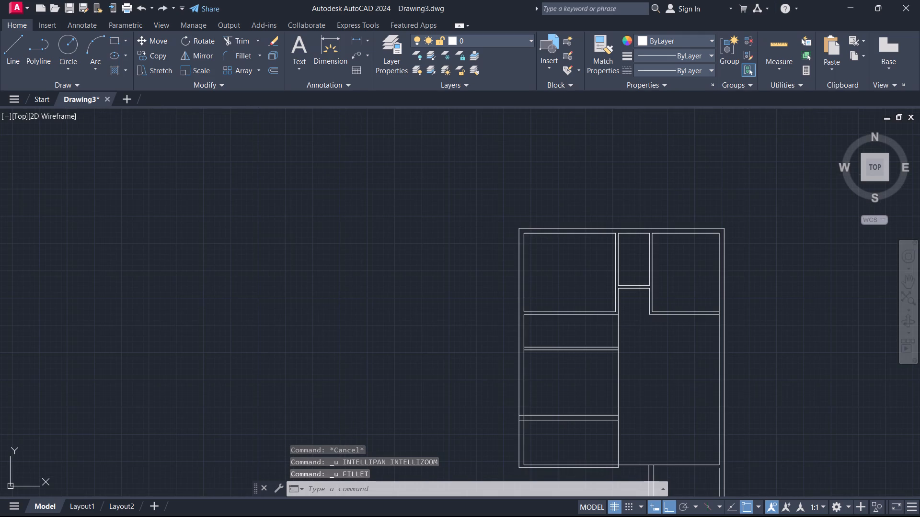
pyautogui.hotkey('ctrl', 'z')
# Extend both lines of the upper-left room's right wall down to the thin partition below the room.
pyautogui.moveTo(647, 342); pyautogui.dragTo(639, 223, button='middle')
pyautogui.moveTo(647, 311); pyautogui.dragTo(654, 352, button='middle')
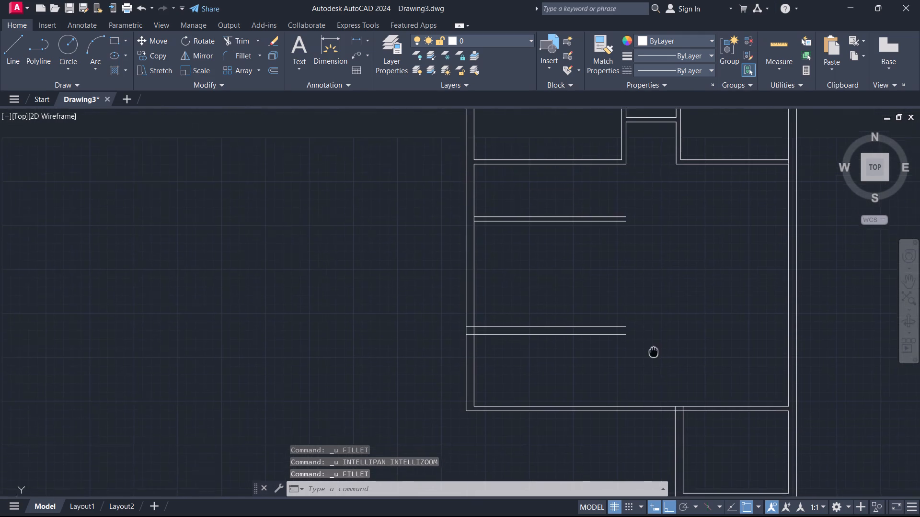
pyautogui.moveTo(654, 352); pyautogui.dragTo(655, 355, button='middle')
pyautogui.moveTo(639, 311); pyautogui.dragTo(654, 356, button='middle')
pyautogui.write('ex')
pyautogui.press('space')
pyautogui.press('space')
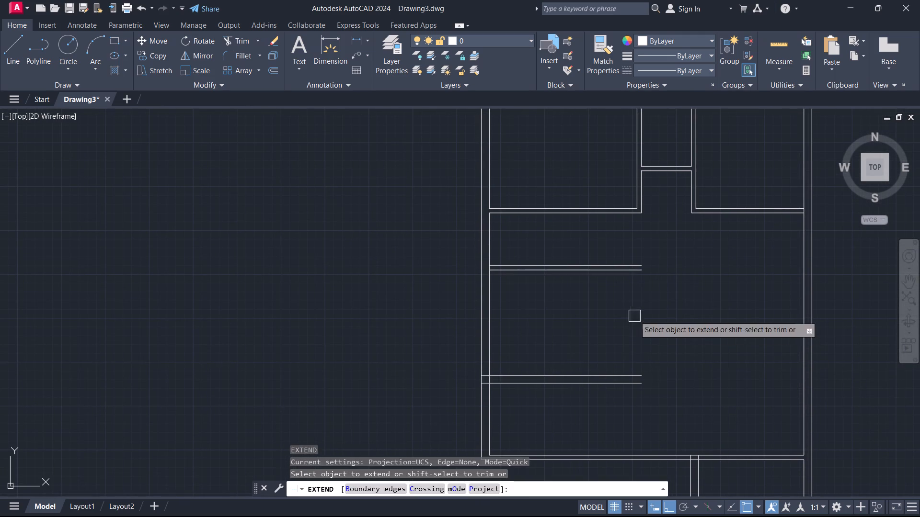
pyautogui.click(634, 196)
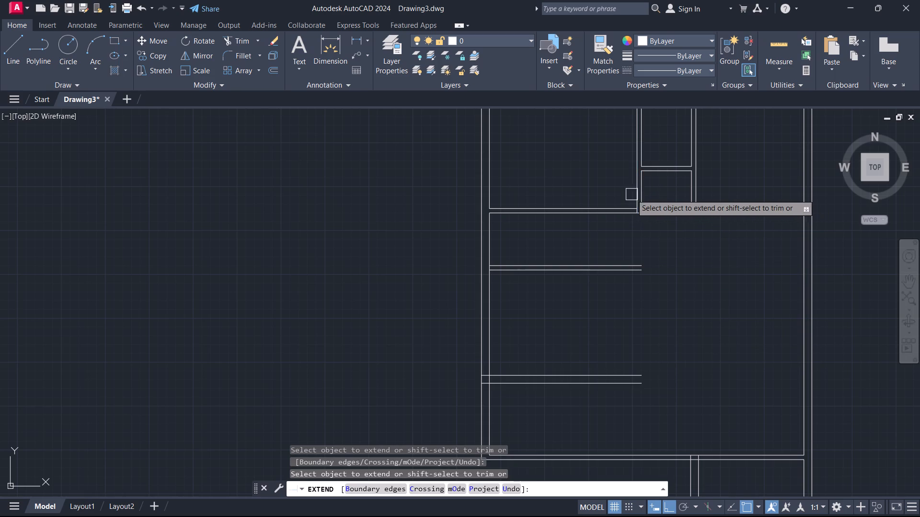
pyautogui.click(604, 185)
pyautogui.click(658, 198)
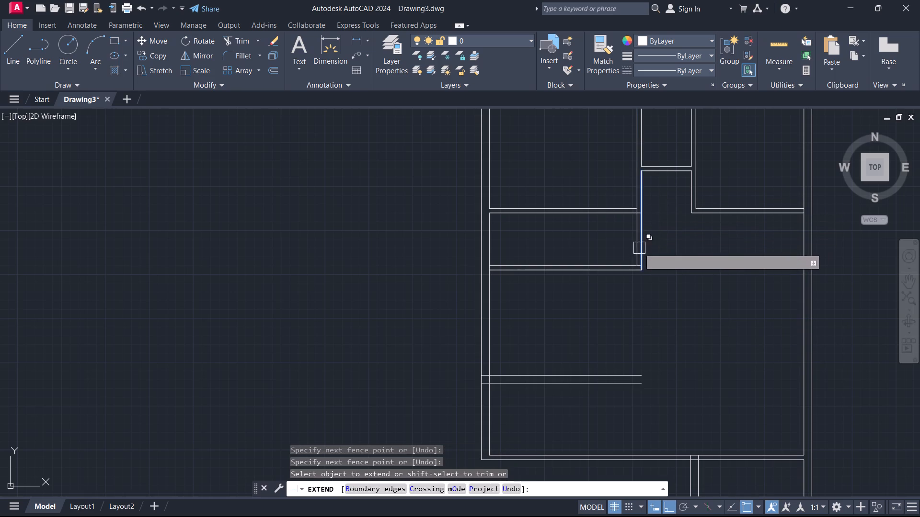
# Extend both lines of that wall further down, past the thick partition, to the bottom exterior wall's inner line.
pyautogui.click(608, 241)
pyautogui.click(668, 234)
pyautogui.click(617, 245)
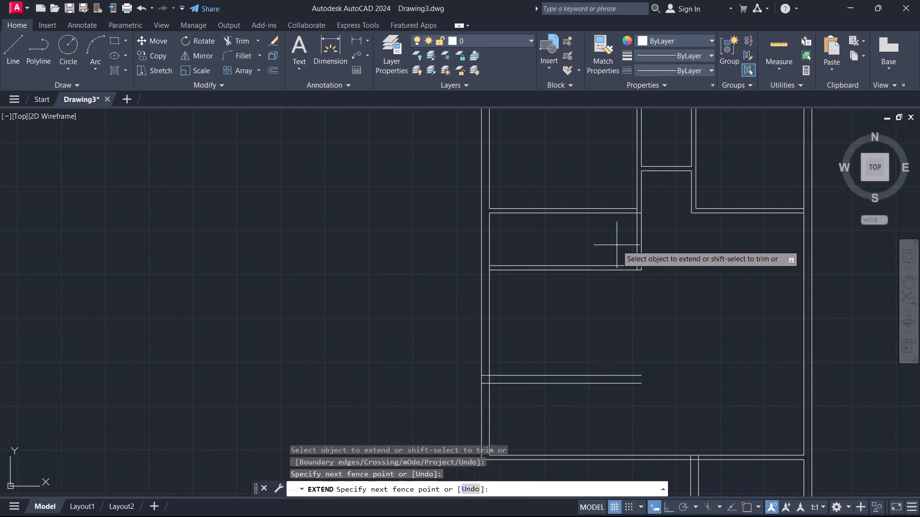
pyautogui.click(668, 246)
pyautogui.click(616, 325)
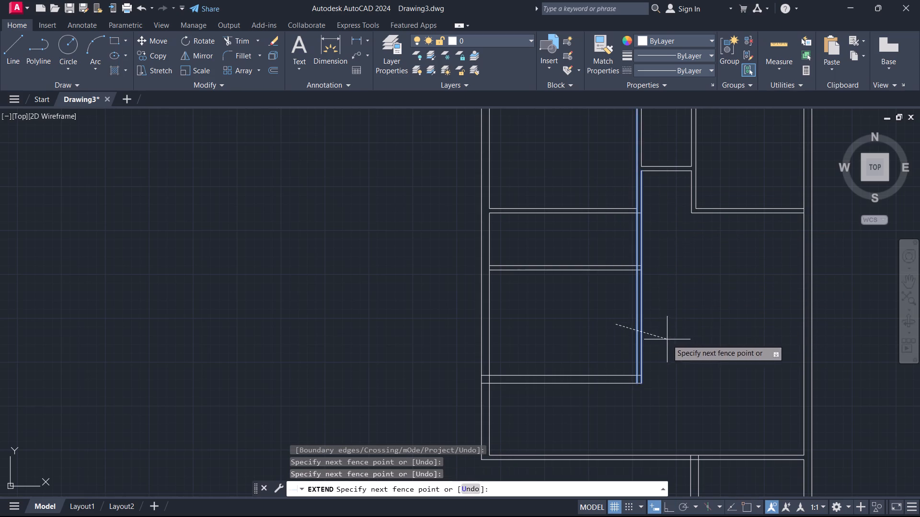
pyautogui.click(673, 342)
pyautogui.click(590, 339)
pyautogui.click(704, 356)
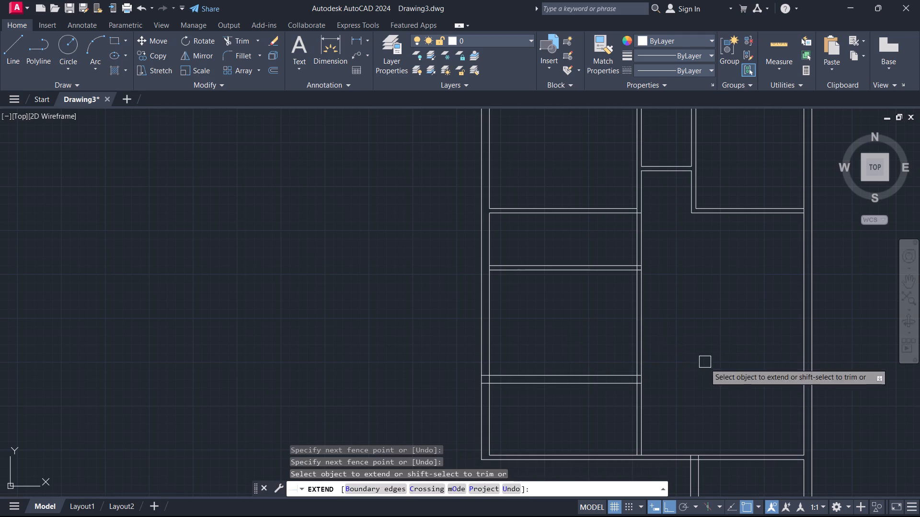
pyautogui.moveTo(670, 405); pyautogui.dragTo(655, 314, button='middle')
pyautogui.press('Escape')
# Trim the extended wall's left line below the thick partition at the lower-left room.
pyautogui.scroll(2, 626, 351)
pyautogui.moveTo(626, 351); pyautogui.dragTo(636, 377, button='middle')
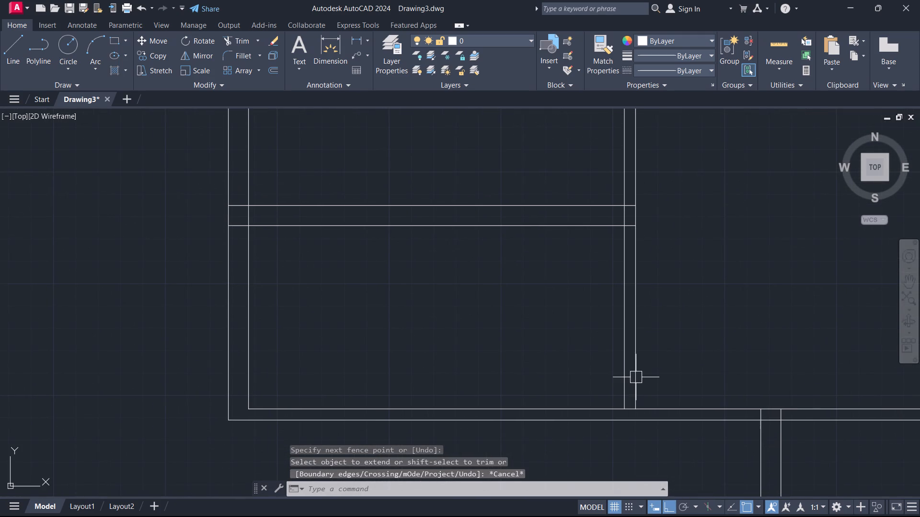
pyautogui.press('t')
pyautogui.press('r')
pyautogui.press('space')
pyautogui.scroll(2, 595, 304)
pyautogui.moveTo(595, 304); pyautogui.dragTo(584, 348, button='middle')
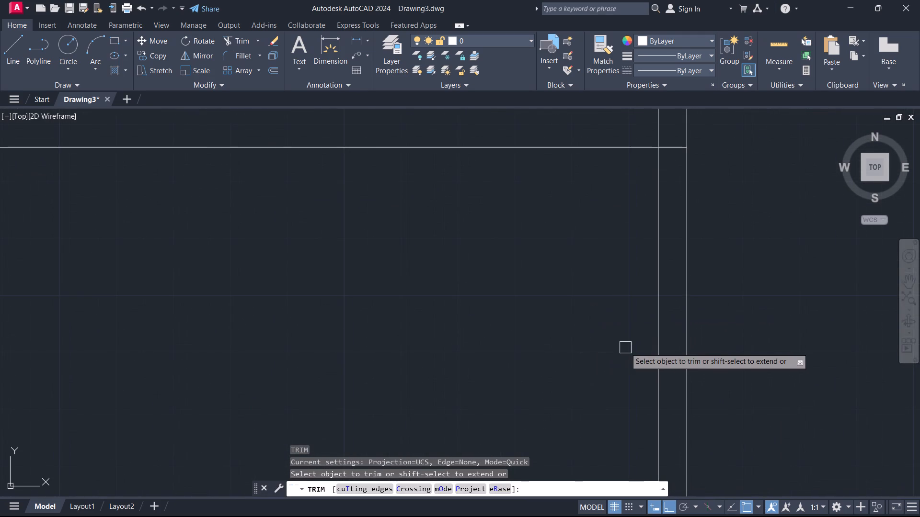
pyautogui.click(656, 356)
pyautogui.scroll(-4, 623, 391)
pyautogui.press('Escape')
# Offset the extended wall's right line 9" to the left, into the lower-left room.
pyautogui.moveTo(611, 387); pyautogui.dragTo(632, 360, button='middle')
pyautogui.write('o 9')
pyautogui.press('Return')
pyautogui.click(650, 366)
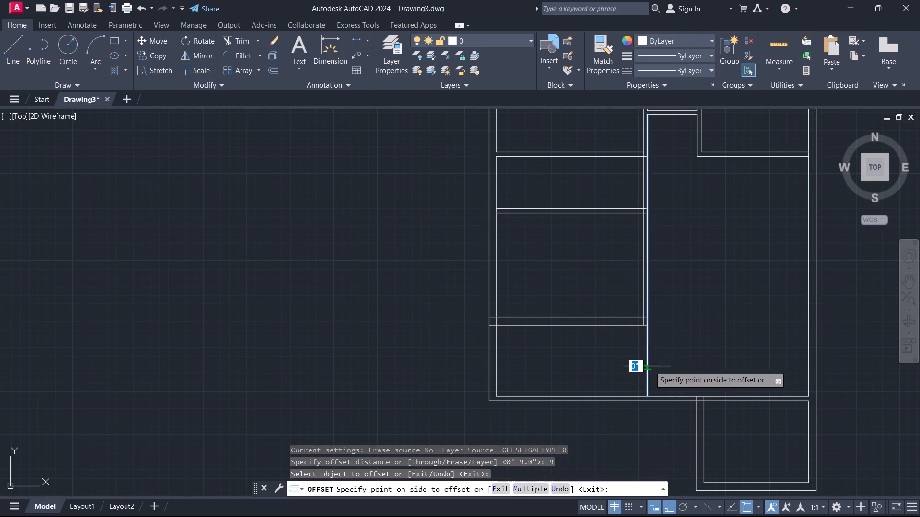
pyautogui.click(609, 362)
pyautogui.press('Escape')
# Trim the offset line within the thick partition and delete its leftover part above, keeping only the lower-left room's segment.
pyautogui.scroll(3, 642, 360)
pyautogui.moveTo(646, 349); pyautogui.dragTo(702, 460, button='middle')
pyautogui.press('t')
pyautogui.press('r')
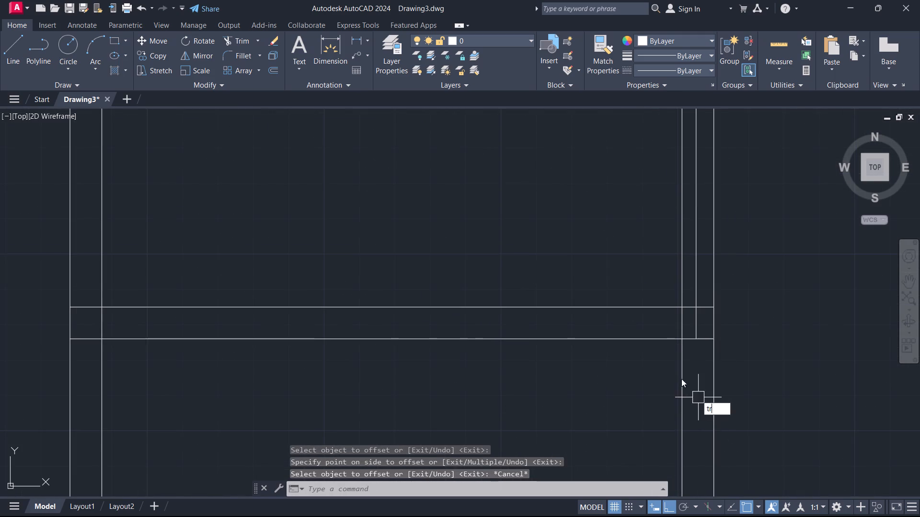
pyautogui.press('space')
pyautogui.scroll(3, 680, 336)
pyautogui.click(681, 315)
pyautogui.press('Escape')
pyautogui.click(696, 221)
pyautogui.click(659, 206)
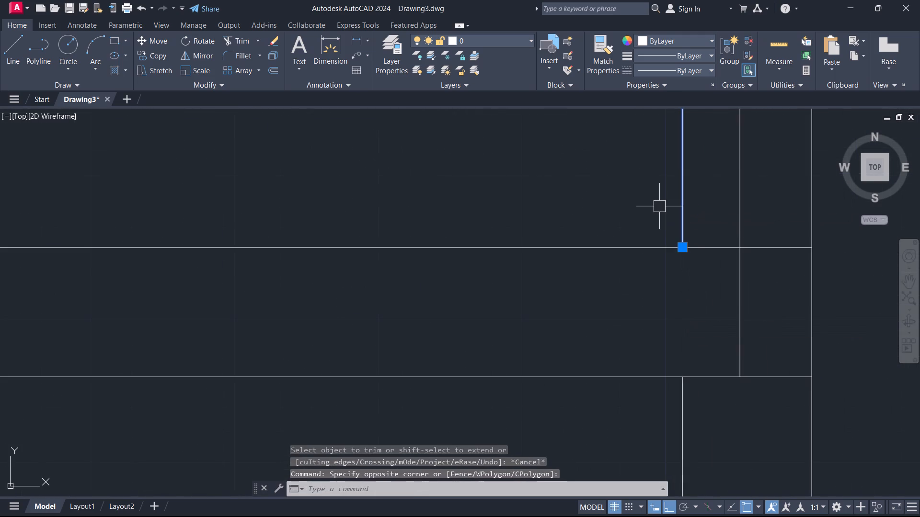
pyautogui.press('Delete')
# Extend the inner line of the lower-left room's right wall down to the bottom exterior wall's outer line.
pyautogui.scroll(-2, 659, 211)
pyautogui.scroll(-2, 672, 304)
pyautogui.moveTo(666, 322); pyautogui.dragTo(759, 301, button='middle')
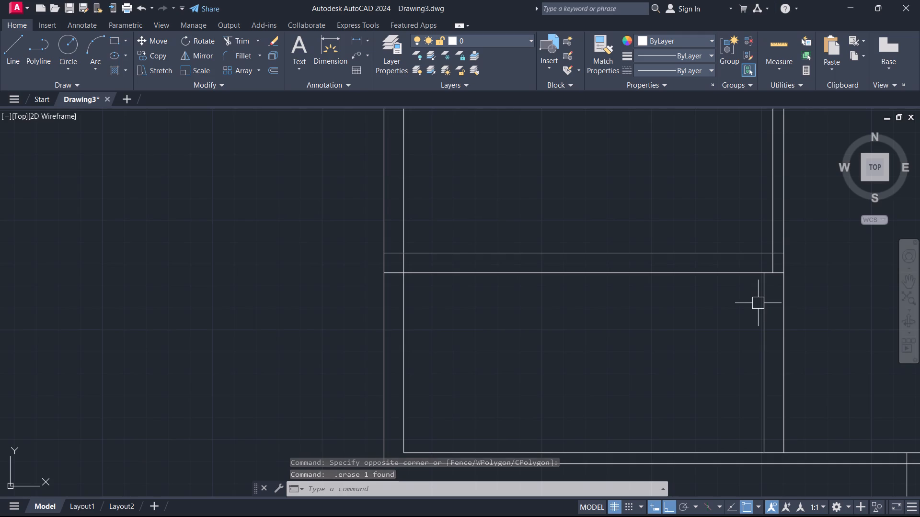
pyautogui.write('ex')
pyautogui.press('space')
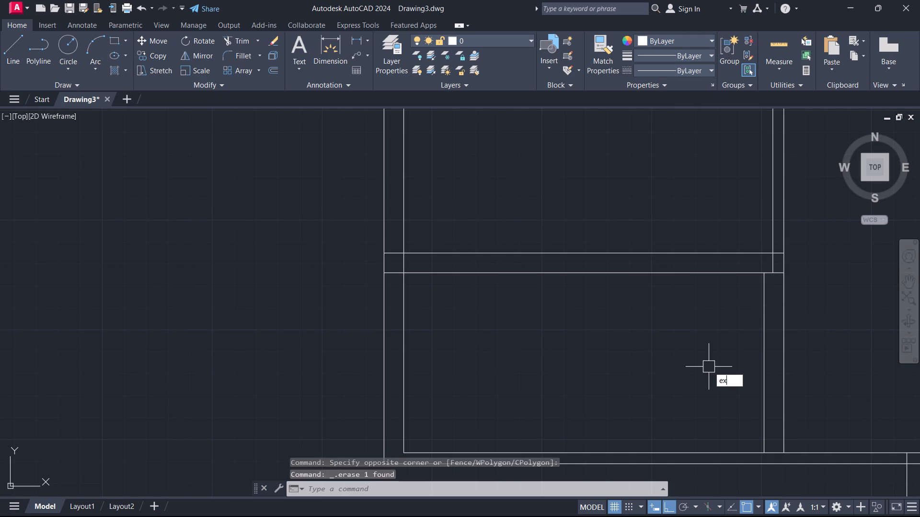
pyautogui.click(762, 408)
pyautogui.moveTo(735, 415); pyautogui.dragTo(742, 378, button='middle')
pyautogui.scroll(-1, 733, 407)
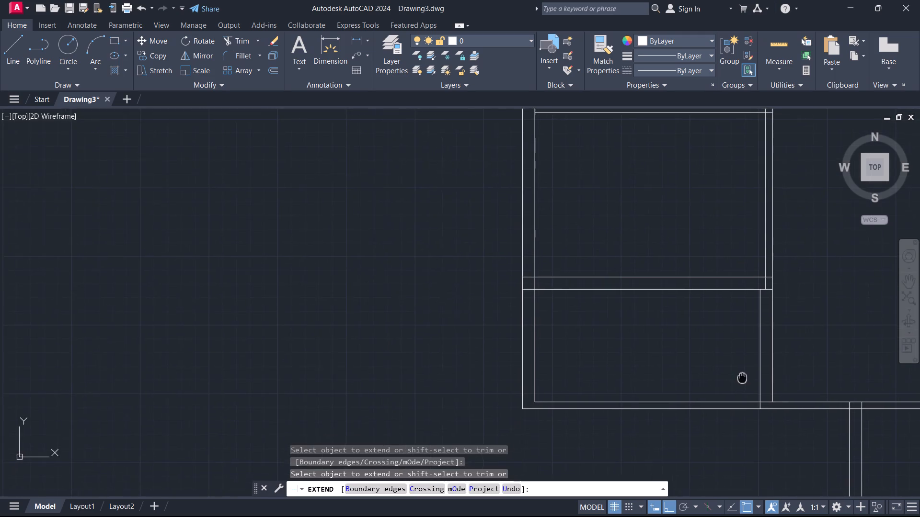
pyautogui.moveTo(742, 378); pyautogui.dragTo(743, 377, button='middle')
pyautogui.press('Escape')
# Offset the bottom exterior wall's inner line 9" downward.
pyautogui.scroll(2, 738, 411)
pyautogui.moveTo(736, 411); pyautogui.dragTo(754, 364, button='middle')
pyautogui.press('o')
pyautogui.press('space')
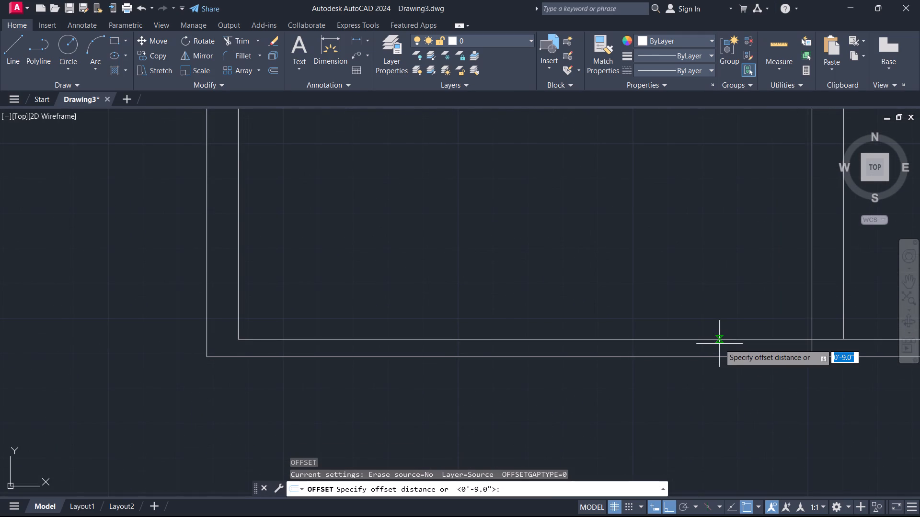
pyautogui.write('9')
pyautogui.press('Return')
pyautogui.click(717, 341)
pyautogui.click(718, 397)
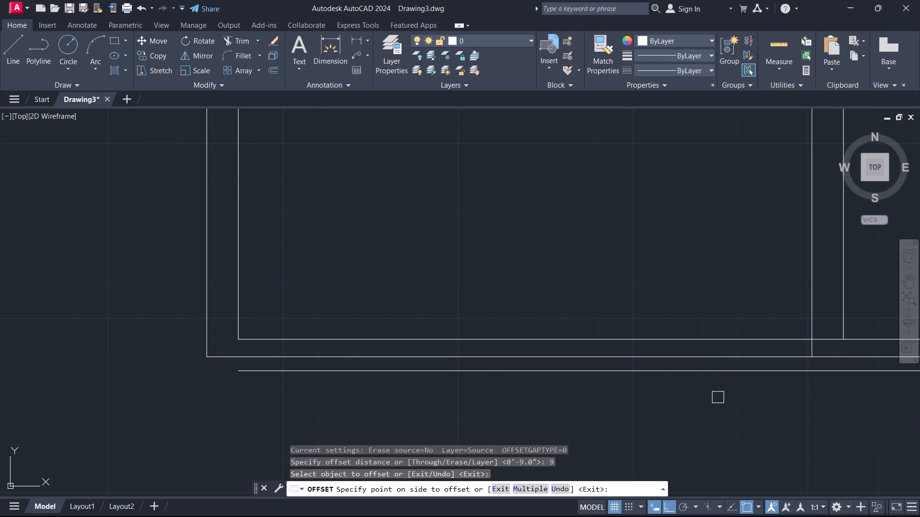
pyautogui.press('Escape')
# Extend the outer line of the lower-left room's right wall down to the new offset line.
pyautogui.scroll(-2, 718, 393)
pyautogui.moveTo(715, 393); pyautogui.dragTo(483, 352, button='middle')
pyautogui.scroll(1, 487, 356)
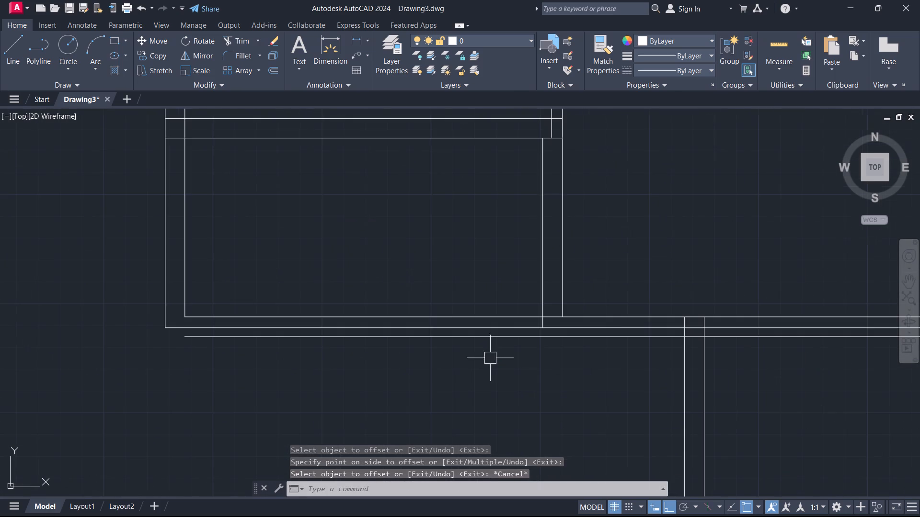
pyautogui.scroll(1, 550, 346)
pyautogui.write('ex')
pyautogui.press('space')
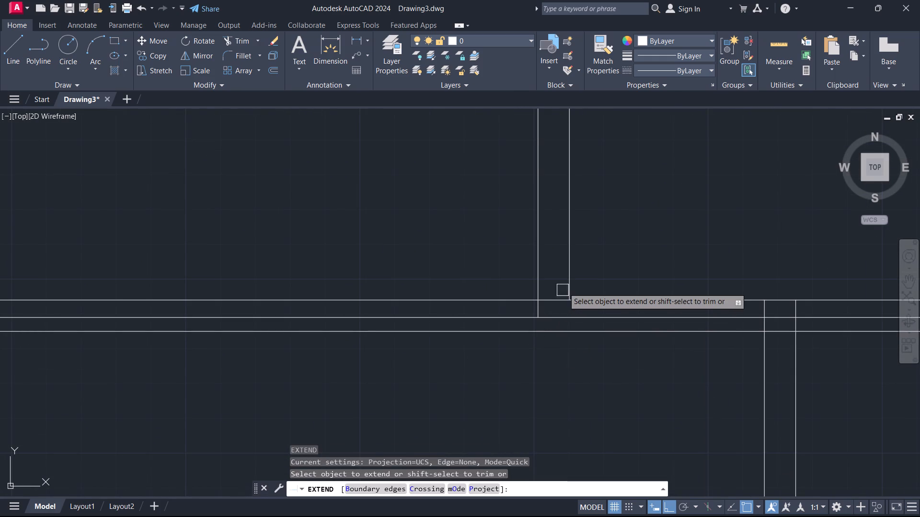
pyautogui.press('space')
pyautogui.click(566, 277)
pyautogui.click(567, 284)
pyautogui.press('Escape')
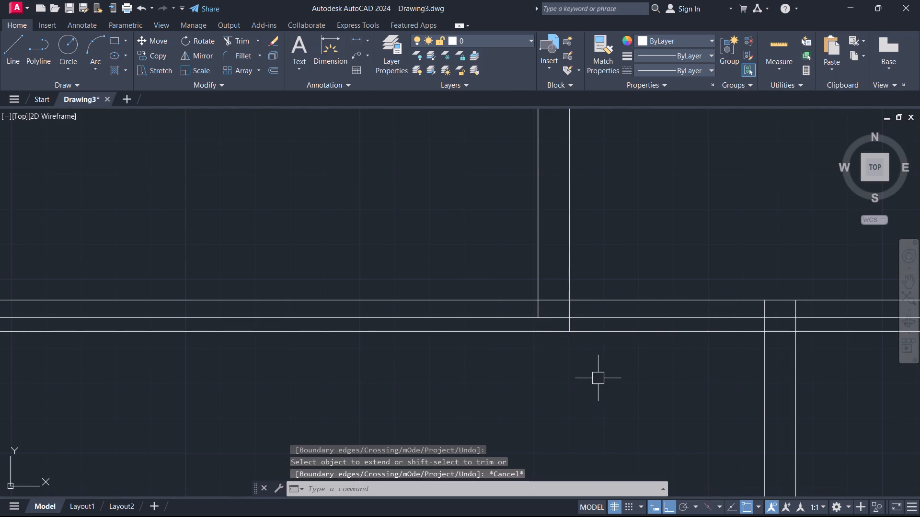
# Trim the three bottom wall lines between the lower-left room and the lower-right room's left wall.
pyautogui.write('tr')
pyautogui.press('space')
pyautogui.click(602, 385)
pyautogui.click(612, 244)
pyautogui.scroll(1, 779, 321)
pyautogui.press('Escape')
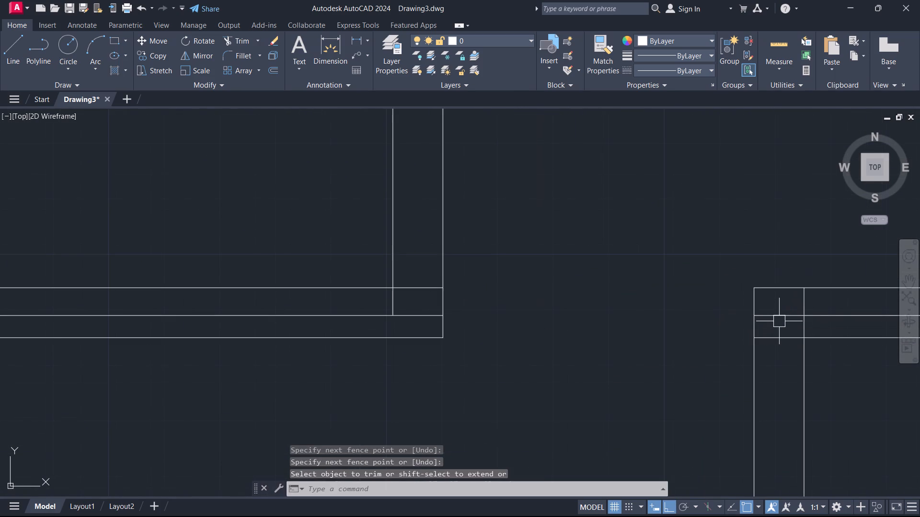
# Delete the leftover part of the 9" offset line at the lower-right room.
pyautogui.click(779, 338)
pyautogui.press('Delete')
pyautogui.scroll(-2, 714, 333)
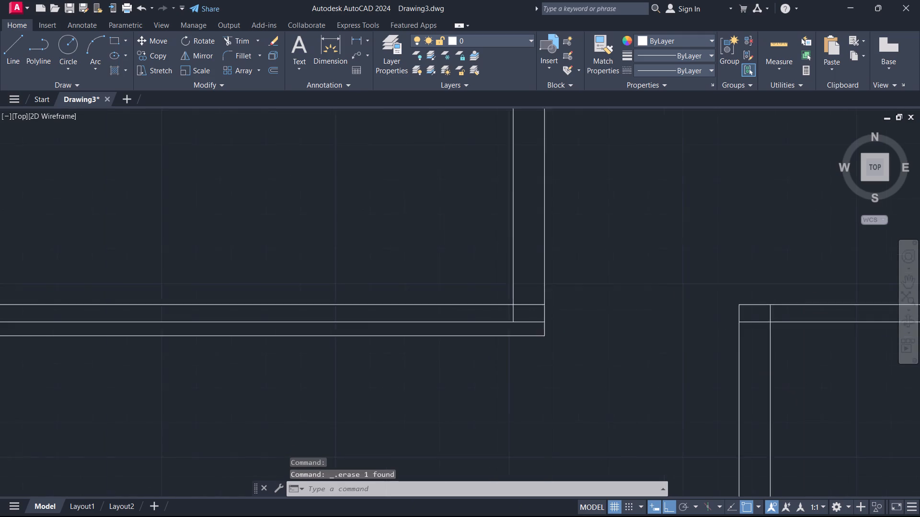
# Delete the middle one of the three bottom wall lines under the lower-left room.
pyautogui.scroll(1, 745, 327)
pyautogui.moveTo(513, 305); pyautogui.dragTo(814, 335, button='middle')
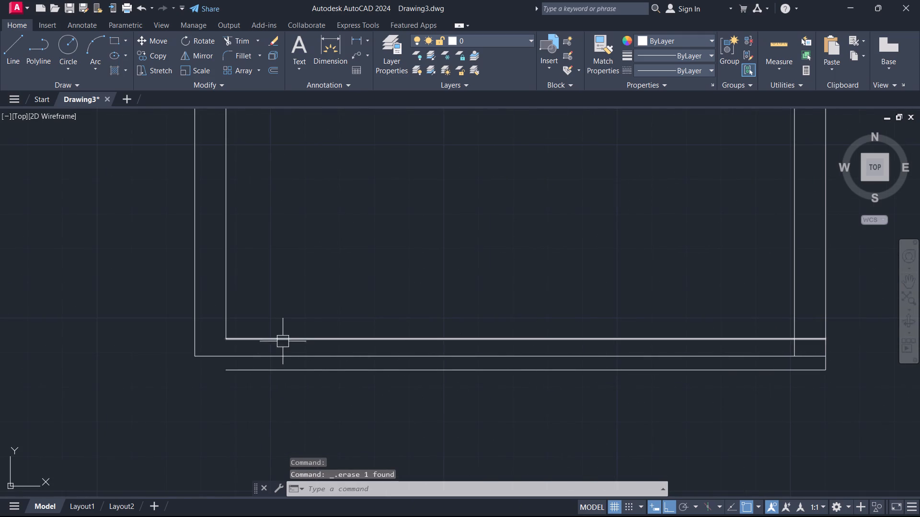
pyautogui.click(276, 354)
pyautogui.press('Delete')
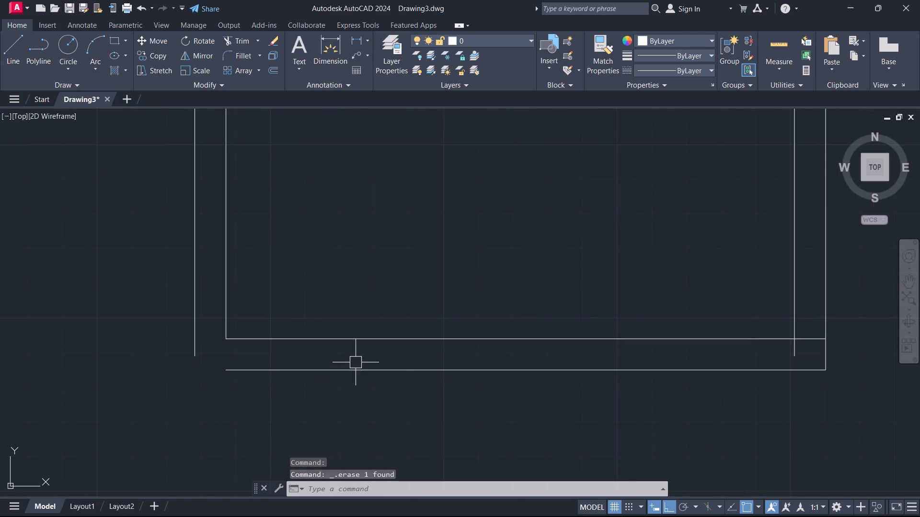
# Fillet the left exterior wall's outer line with the lowest bottom wall line to close the lower-left room's outer corner.
pyautogui.press('f')
pyautogui.press('space')
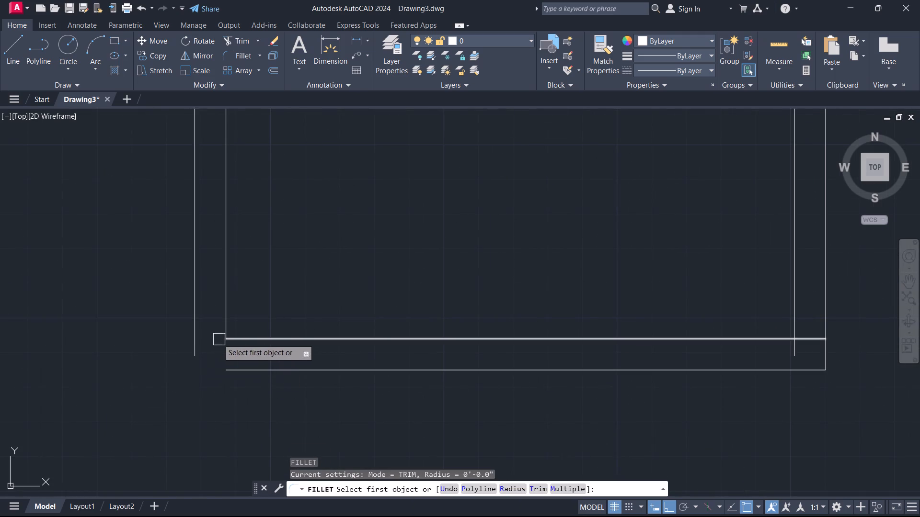
pyautogui.click(195, 343)
pyautogui.click(306, 371)
pyautogui.press('Escape')
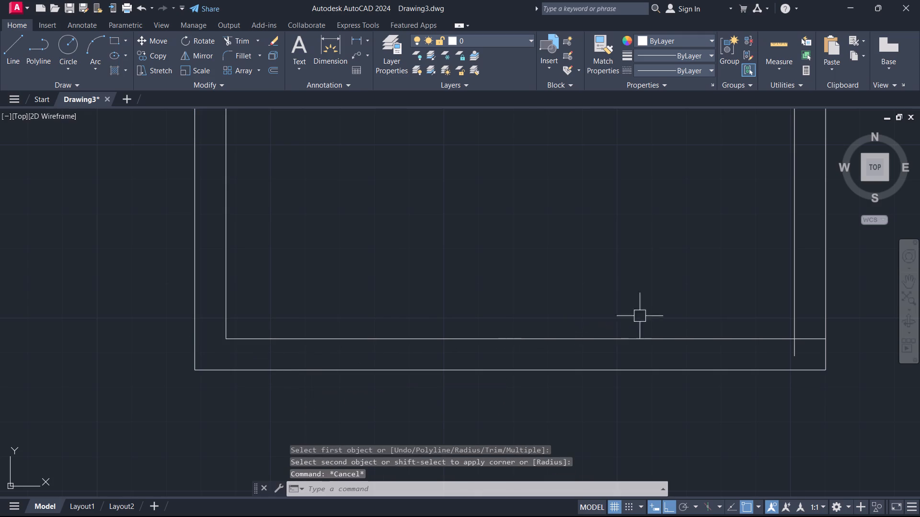
# Trim the crossing inner wall line ends at the lower-left room's bottom-right corner into a clean inner corner.
pyautogui.press('y')
pyautogui.press('Escape')
pyautogui.write('tr')
pyautogui.press('space')
pyautogui.scroll(1, 765, 338)
pyautogui.moveTo(765, 338); pyautogui.dragTo(648, 366, button='middle')
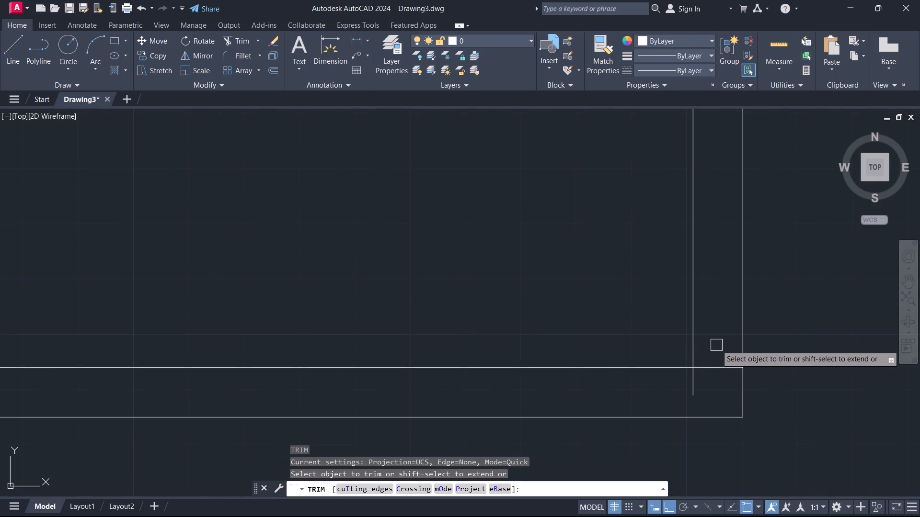
pyautogui.moveTo(716, 345); pyautogui.dragTo(715, 349)
pyautogui.click(683, 397)
pyautogui.press('Escape')
pyautogui.scroll(-3, 650, 384)
pyautogui.moveTo(648, 382); pyautogui.dragTo(612, 425, button='middle')
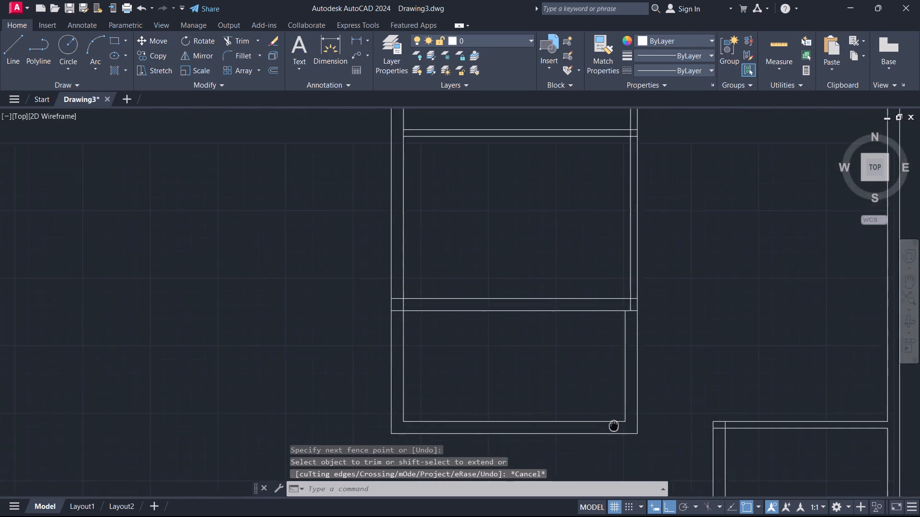
pyautogui.moveTo(612, 425); pyautogui.dragTo(584, 441, button='middle')
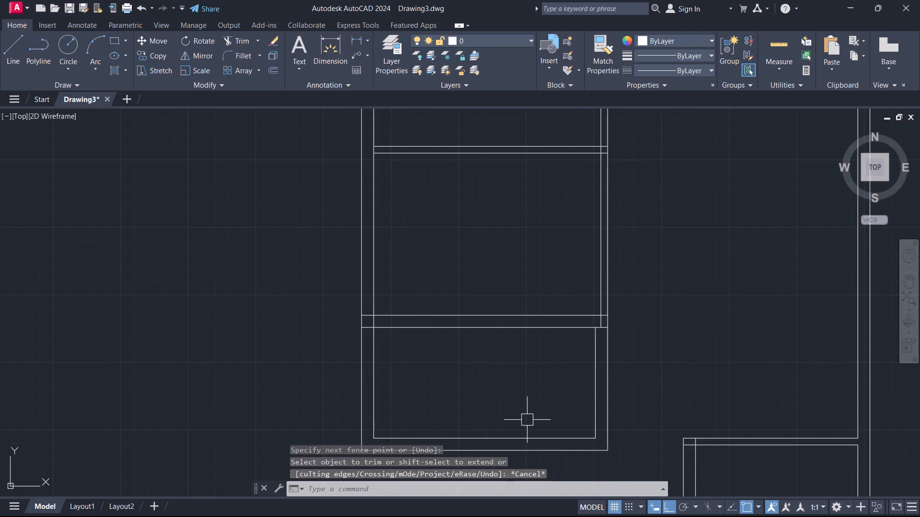
# Extend the inner line of the lower-left room's right wall down to the outer bottom wall line.
pyautogui.press('e')
pyautogui.press('x')
pyautogui.press('space')
pyautogui.click(550, 394)
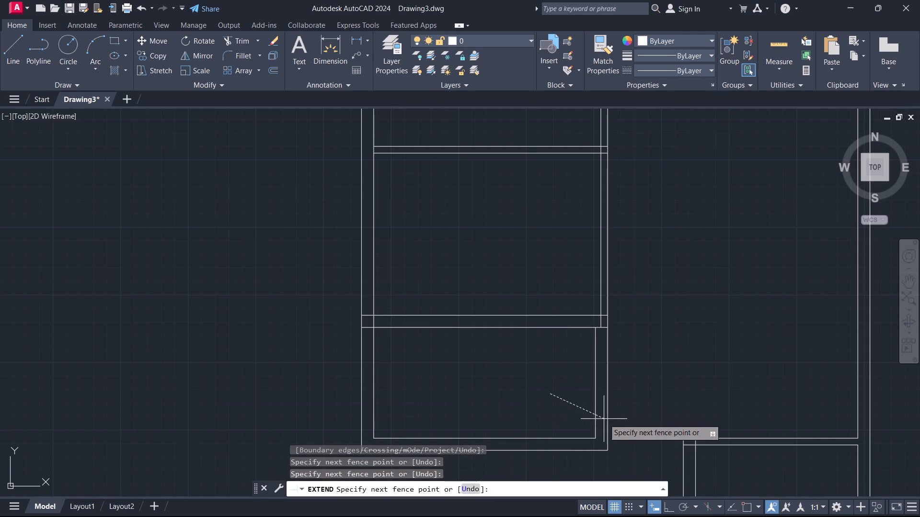
pyautogui.click(600, 419)
pyautogui.press('Escape')
# Offset the inner line of the lower-left room's right wall 4' to the left.
pyautogui.write('o')
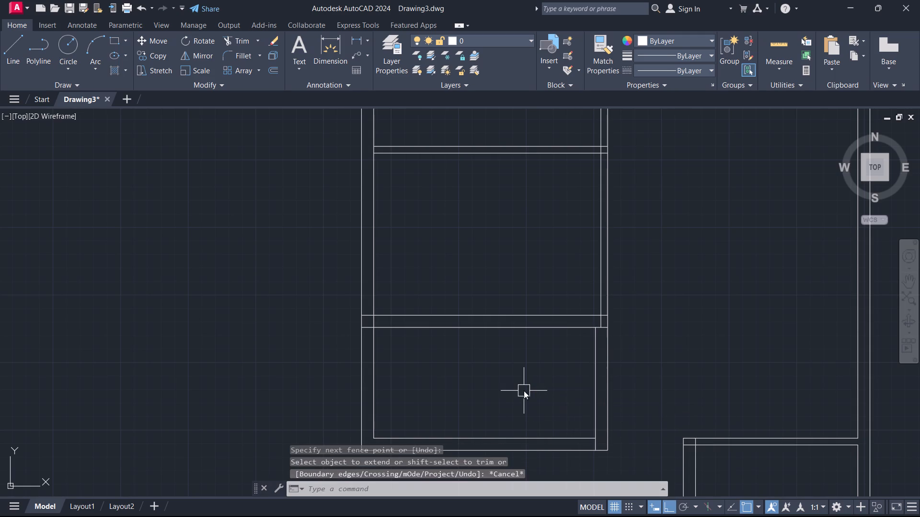
pyautogui.press('space')
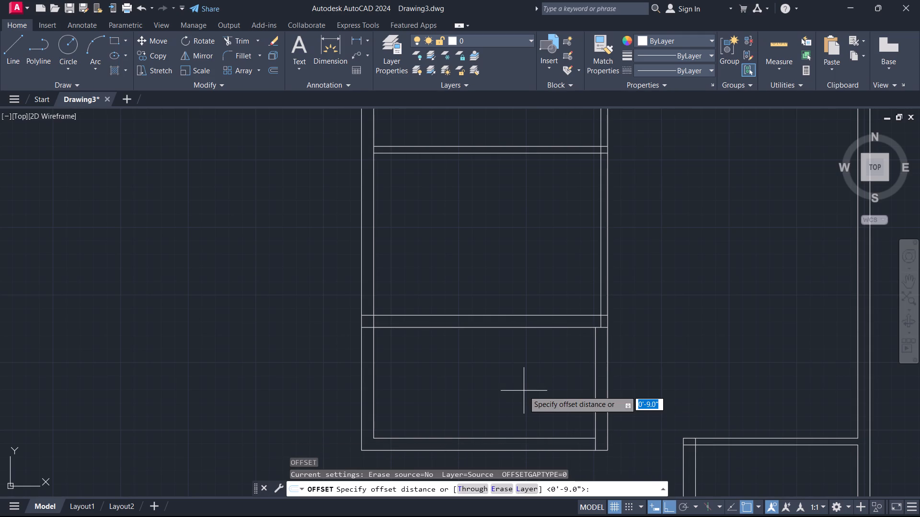
pyautogui.press('3')
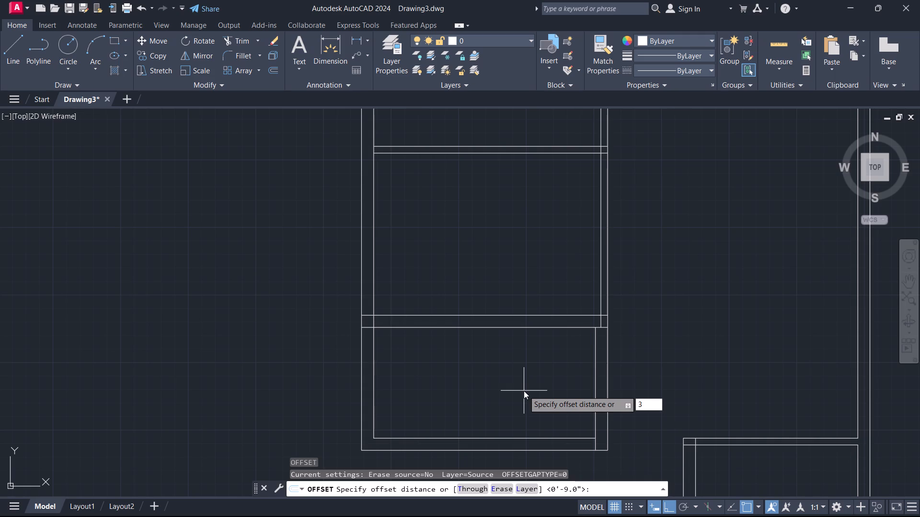
pyautogui.press('BackSpace')
pyautogui.write("4'")
pyautogui.press('Return')
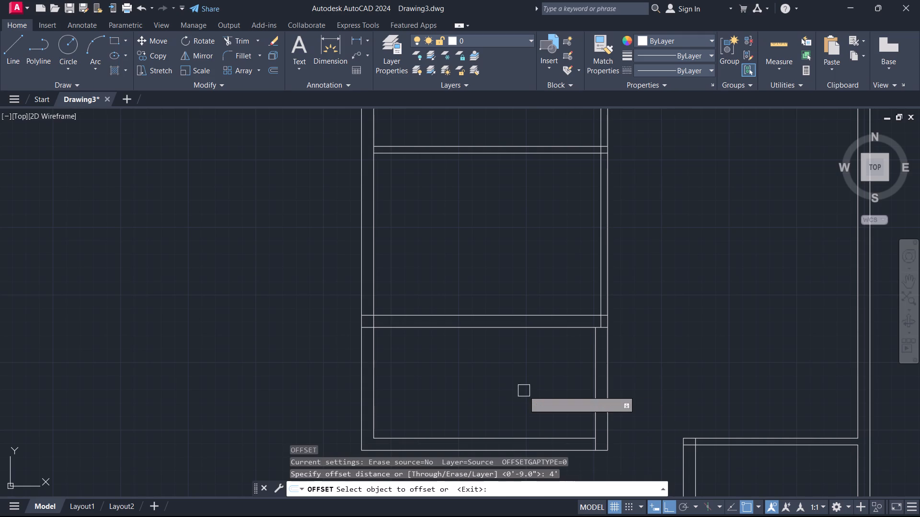
pyautogui.click(589, 412)
pyautogui.click(595, 414)
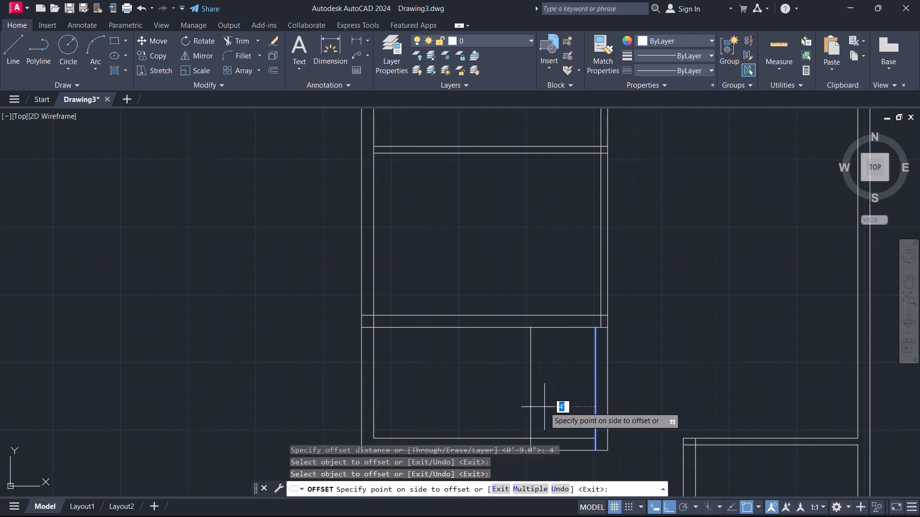
pyautogui.click(543, 406)
pyautogui.press('Escape')
# Trim both bottom wall lines between the 4' offset line and the right wall, and remove the offset line inside the room.
pyautogui.press('t')
pyautogui.press('r')
pyautogui.press('space')
pyautogui.click(554, 458)
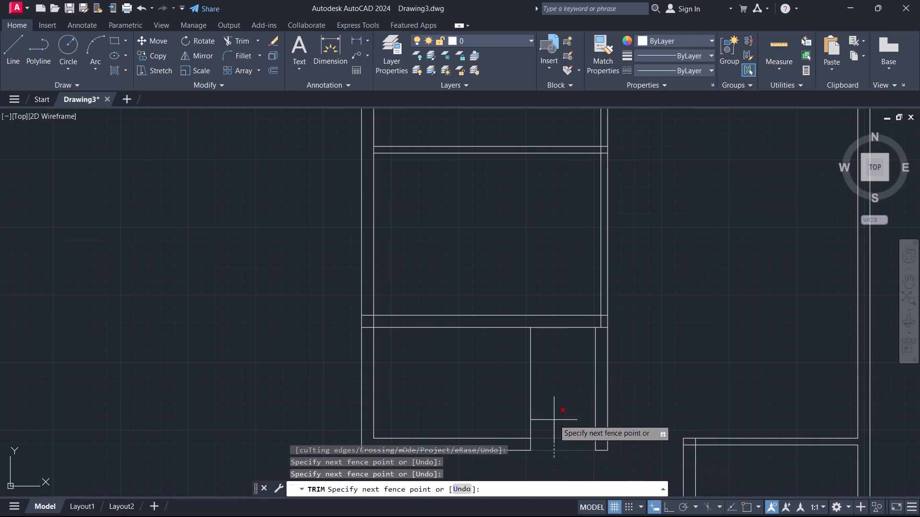
pyautogui.click(554, 408)
pyautogui.click(555, 393)
pyautogui.click(520, 389)
pyautogui.press('Escape')
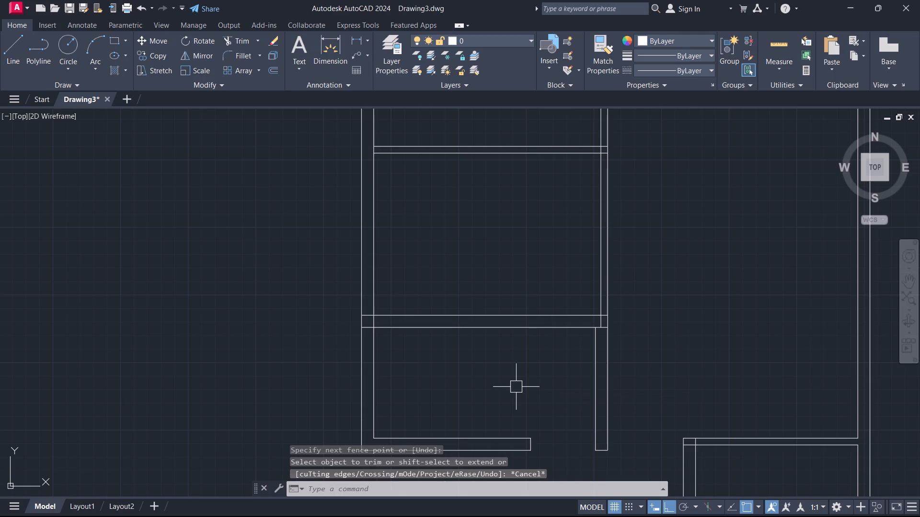
# Trim the crossing lines where the wall above the lower-left room meets the left exterior wall, leaving an open junction.
pyautogui.scroll(-3, 516, 398)
pyautogui.scroll(2, 515, 387)
pyautogui.moveTo(515, 387); pyautogui.dragTo(515, 386, button='middle')
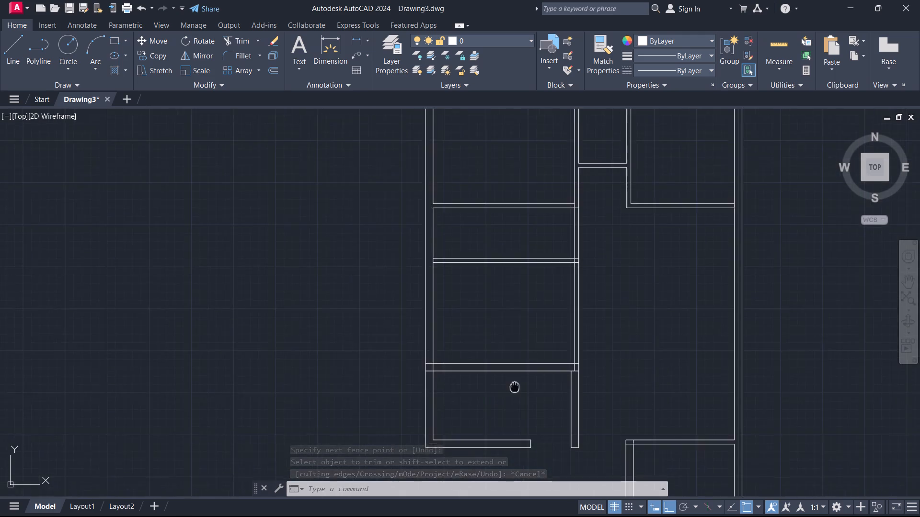
pyautogui.moveTo(515, 386); pyautogui.dragTo(568, 345, button='middle')
pyautogui.scroll(1, 464, 339)
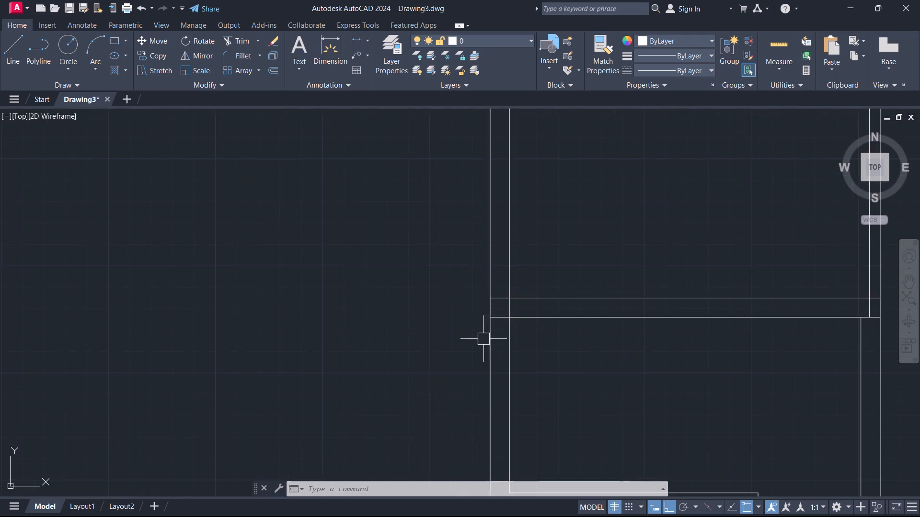
pyautogui.scroll(2, 484, 339)
pyautogui.write('tr')
pyautogui.press('space')
pyautogui.scroll(2, 495, 330)
pyautogui.click(510, 317)
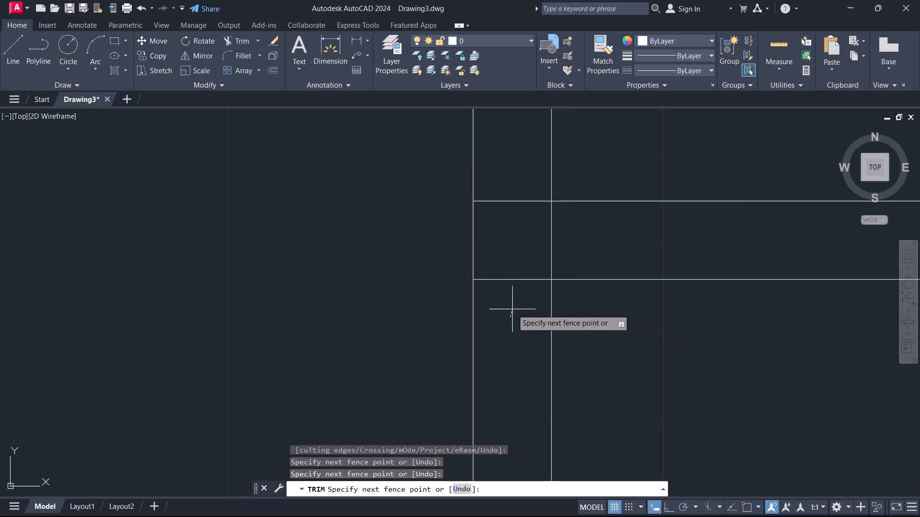
pyautogui.click(511, 186)
pyautogui.click(517, 225)
pyautogui.click(657, 254)
pyautogui.scroll(-5, 660, 254)
pyautogui.press('Escape')
pyautogui.moveTo(657, 254); pyautogui.dragTo(368, 332, button='middle')
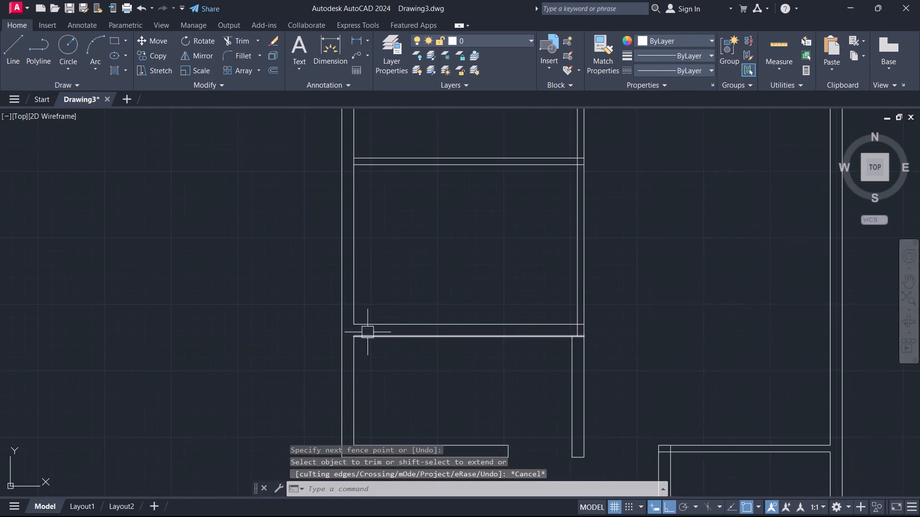
# Trim the overlapping lines at the right end of the wall above the lower-left room, leaving an open junction with the right wall.
pyautogui.scroll(5, 511, 347)
pyautogui.press('space')
pyautogui.click(703, 332)
pyautogui.click(719, 273)
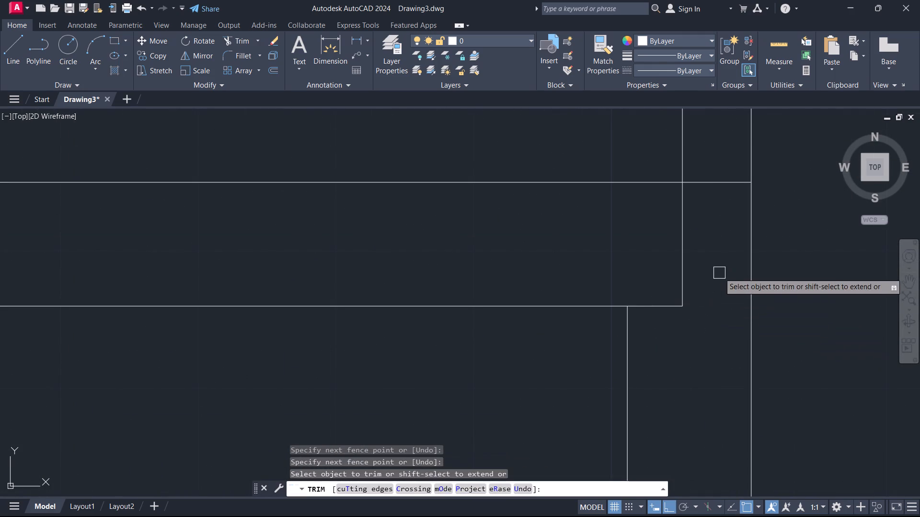
pyautogui.moveTo(713, 261); pyautogui.dragTo(674, 396, button='middle')
pyautogui.click(673, 392)
pyautogui.click(609, 393)
pyautogui.click(625, 426)
pyautogui.moveTo(614, 475); pyautogui.dragTo(613, 471)
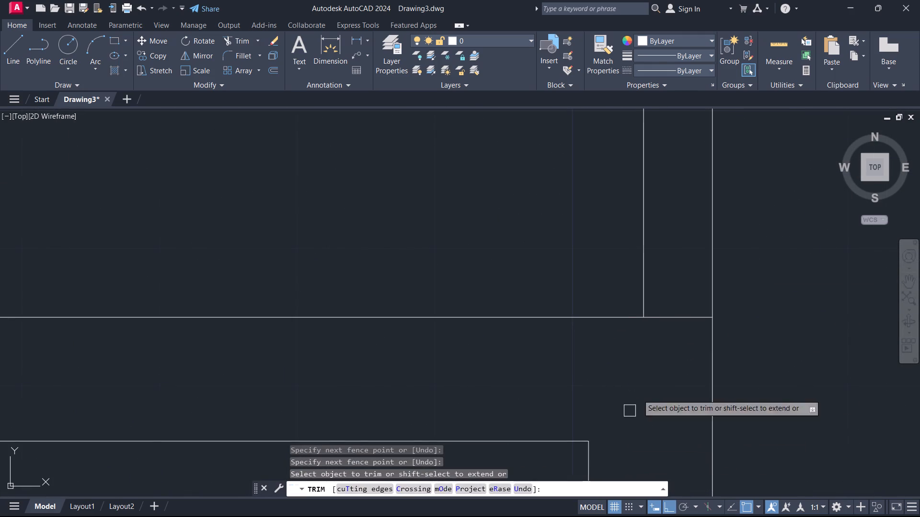
pyautogui.click(679, 331)
pyautogui.click(688, 285)
pyautogui.press('Escape')
pyautogui.scroll(-5, 659, 315)
pyautogui.moveTo(591, 402); pyautogui.dragTo(670, 387, button='middle')
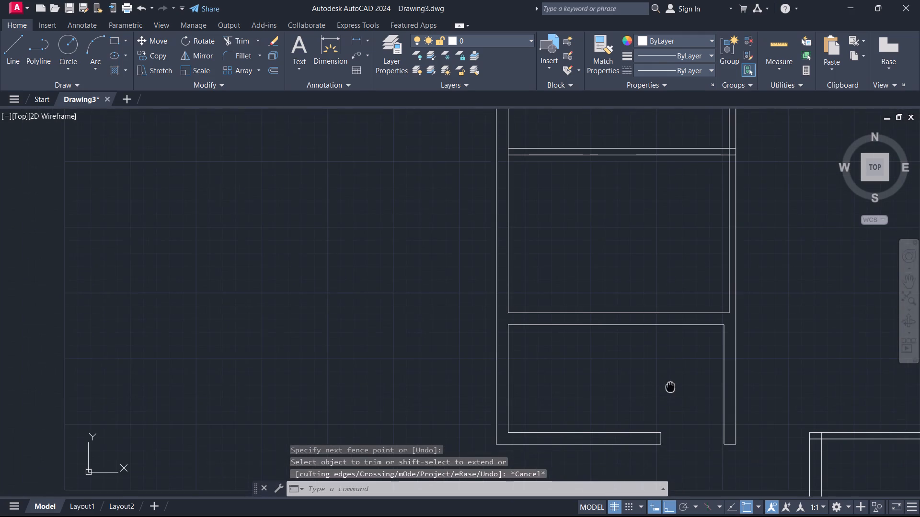
pyautogui.moveTo(670, 387); pyautogui.dragTo(667, 385, button='middle')
pyautogui.moveTo(667, 385); pyautogui.dragTo(662, 385, button='middle')
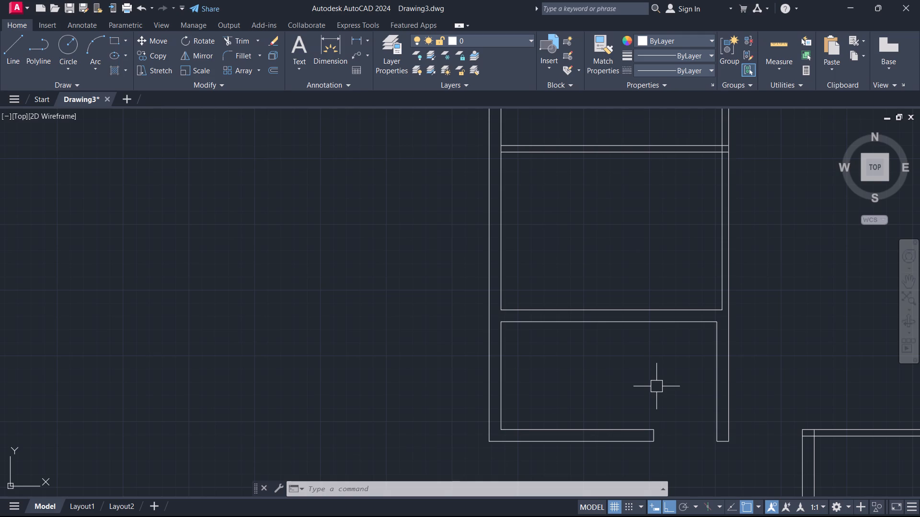
# Examine the overall floor plan and the wall layout of the left-side rooms.
pyautogui.scroll(-3, 655, 386)
pyautogui.scroll(-1, 701, 287)
pyautogui.moveTo(701, 286); pyautogui.dragTo(560, 302, button='middle')
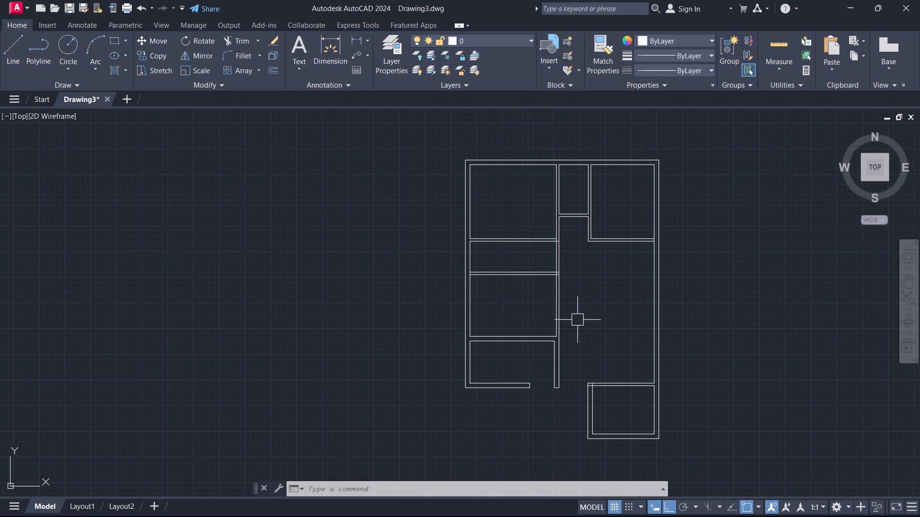
pyautogui.moveTo(577, 320); pyautogui.dragTo(526, 337, button='middle')
pyautogui.scroll(-1, 523, 345)
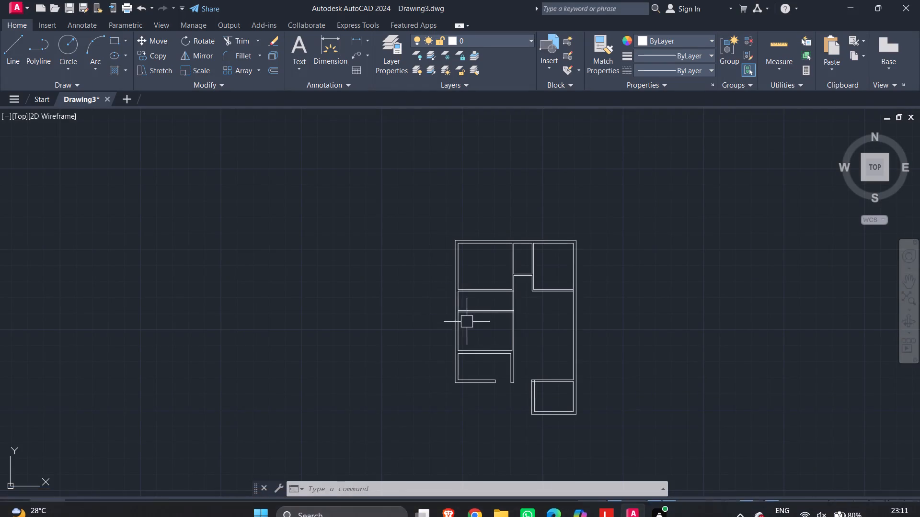
pyautogui.scroll(2, 512, 330)
pyautogui.moveTo(517, 345); pyautogui.dragTo(519, 321, button='middle')
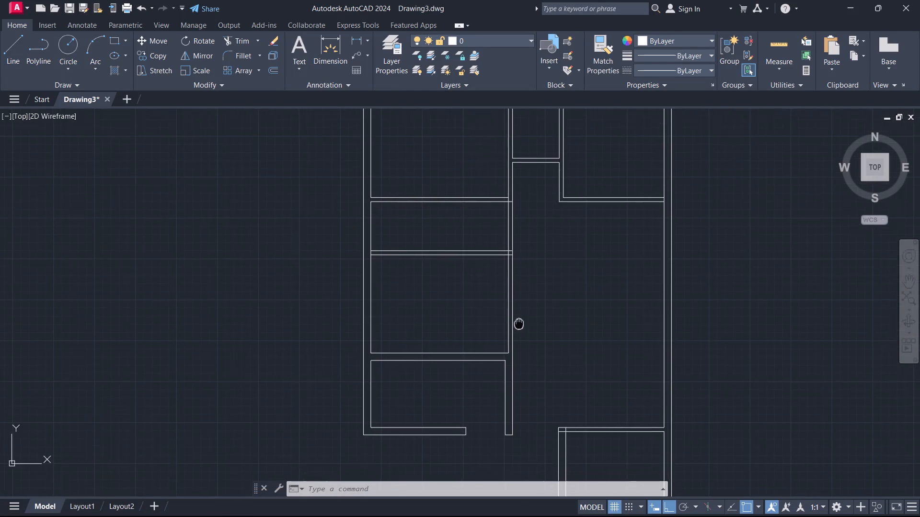
pyautogui.moveTo(519, 321); pyautogui.dragTo(521, 317, button='middle')
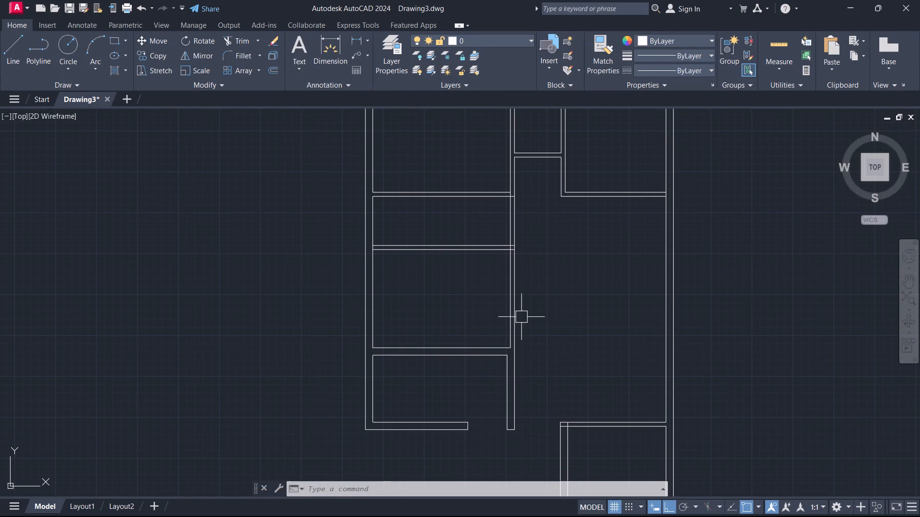
pyautogui.scroll(1, 566, 303)
pyautogui.scroll(-1, 566, 303)
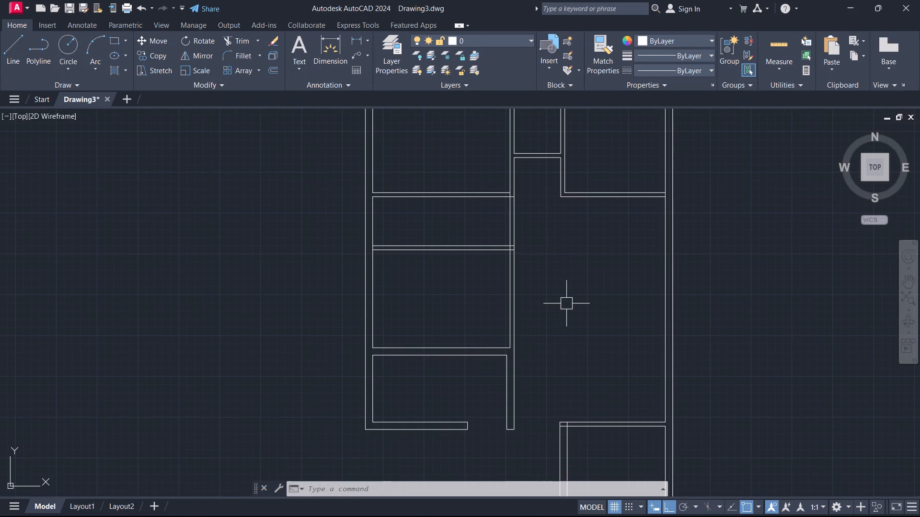
pyautogui.scroll(-1, 552, 301)
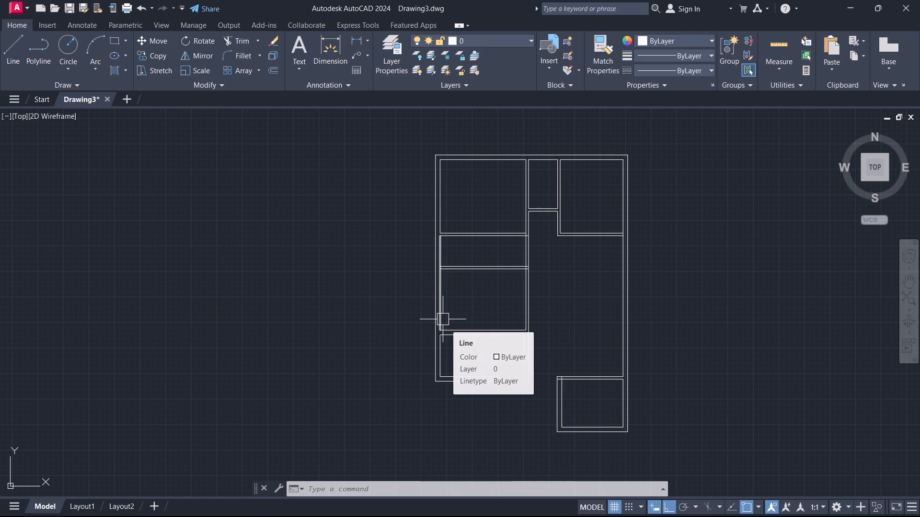
# Offset the left line of the left-side rooms' right wall 5' to the left, across the narrow middle room.
pyautogui.scroll(2, 490, 238)
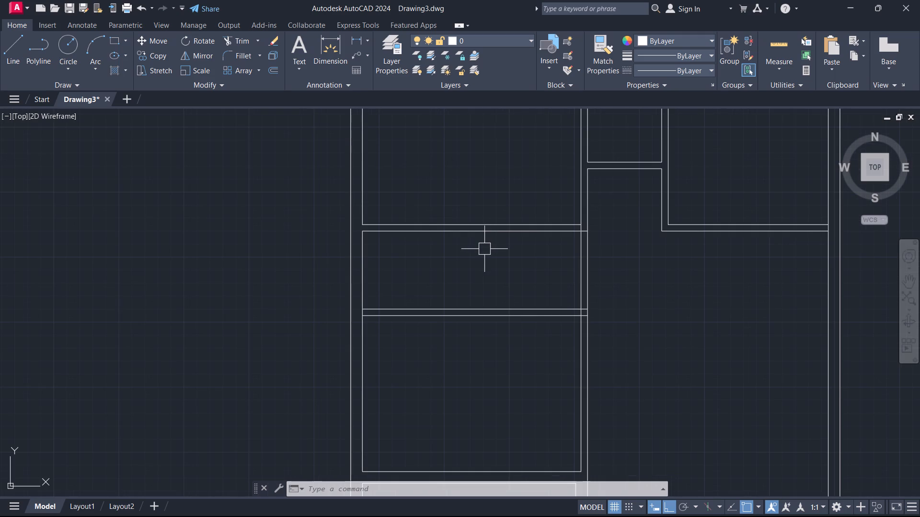
pyautogui.moveTo(495, 257); pyautogui.dragTo(516, 289, button='middle')
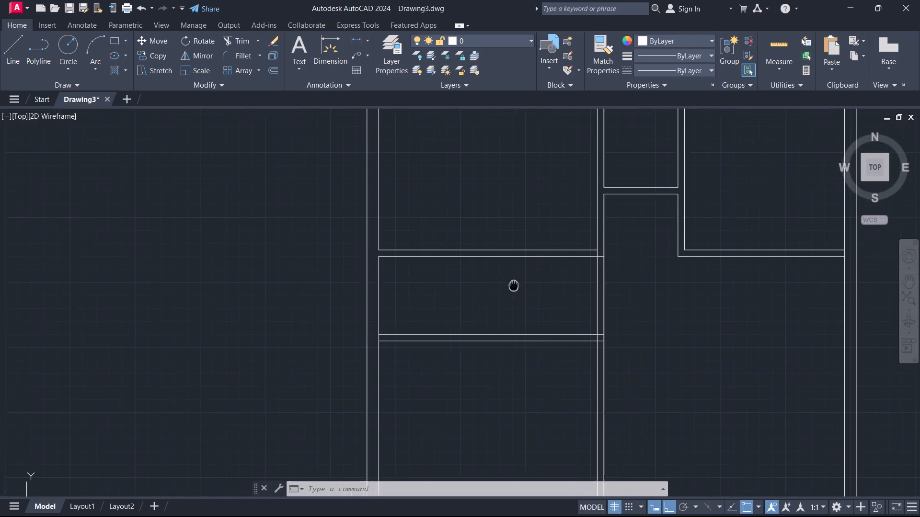
pyautogui.moveTo(516, 289); pyautogui.dragTo(526, 307, button='middle')
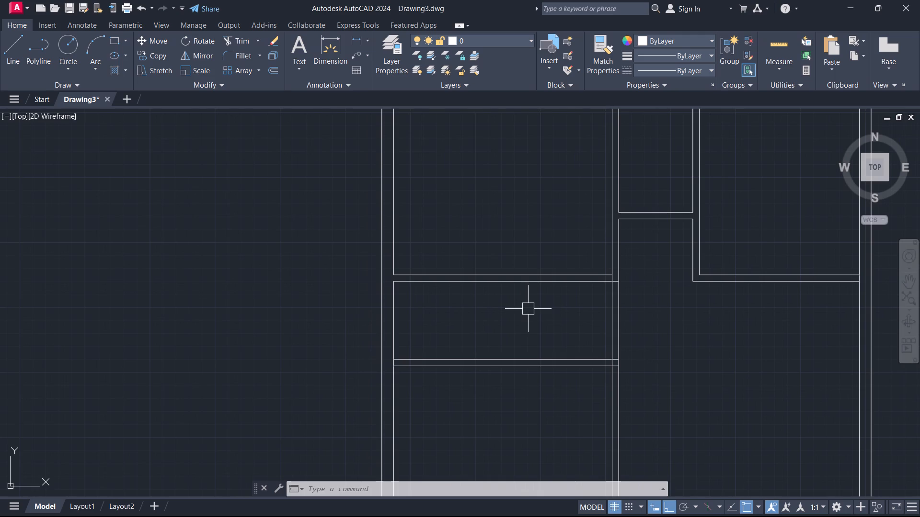
pyautogui.write('o')
pyautogui.press('space')
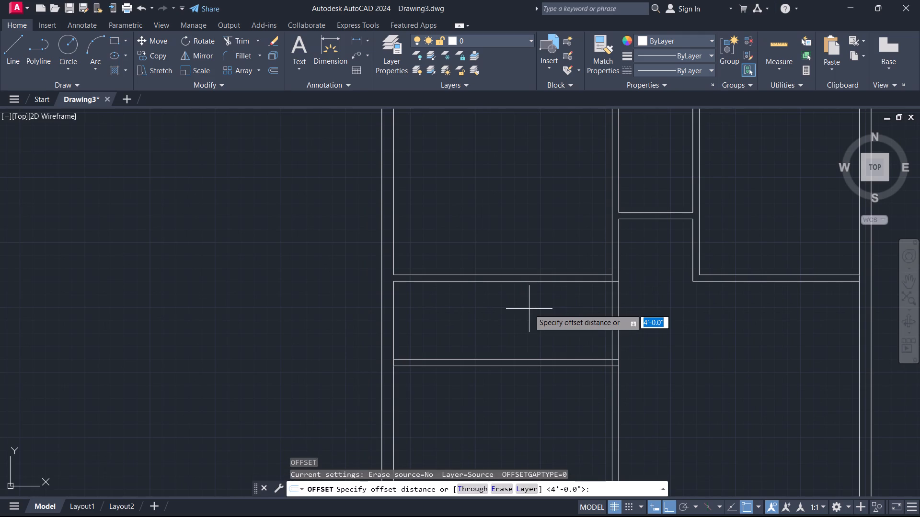
pyautogui.write("5'")
pyautogui.press('Return')
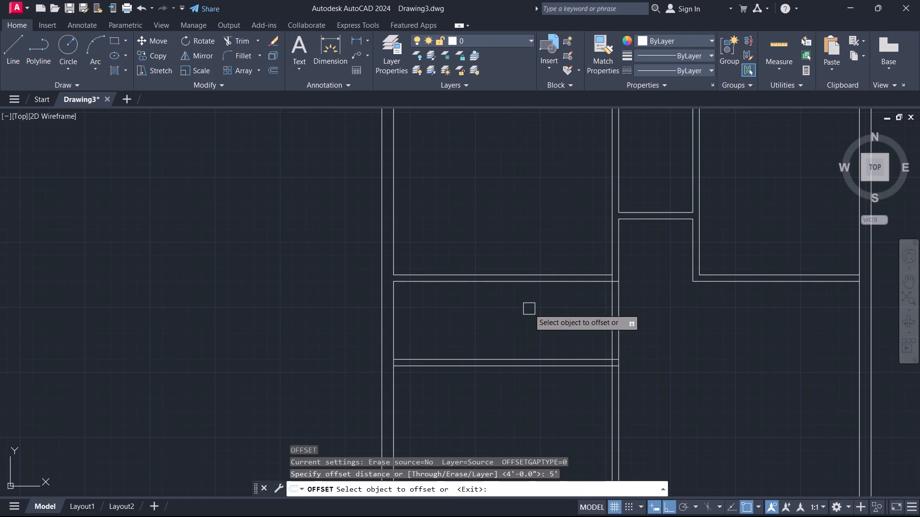
pyautogui.click(609, 317)
pyautogui.click(546, 331)
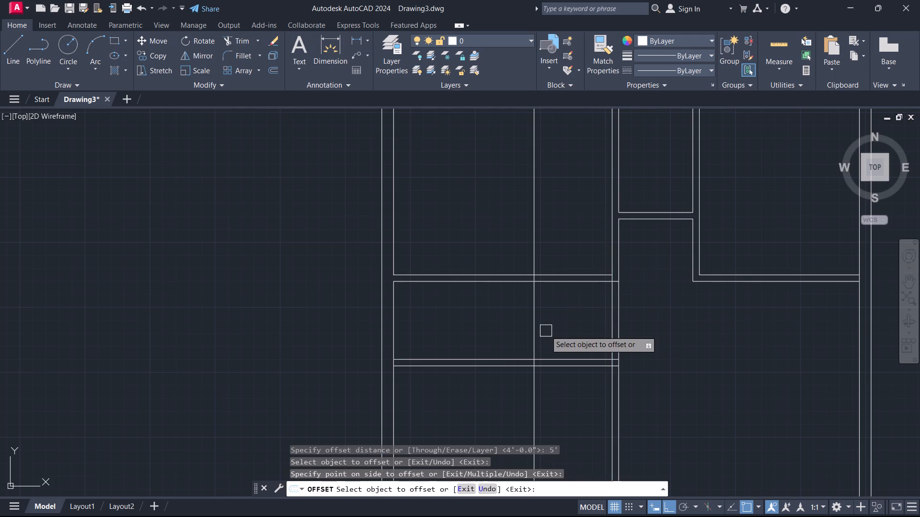
# Trim both lines of the left-side rooms' right wall across the narrow middle room, opening its right end.
pyautogui.press('Escape')
pyautogui.write('tr')
pyautogui.press('space')
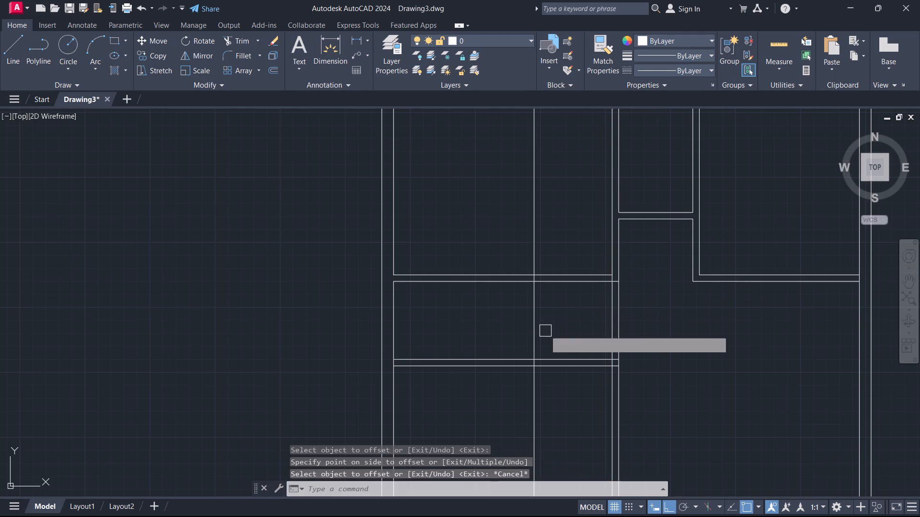
pyautogui.click(636, 311)
pyautogui.click(590, 310)
pyautogui.press('Escape')
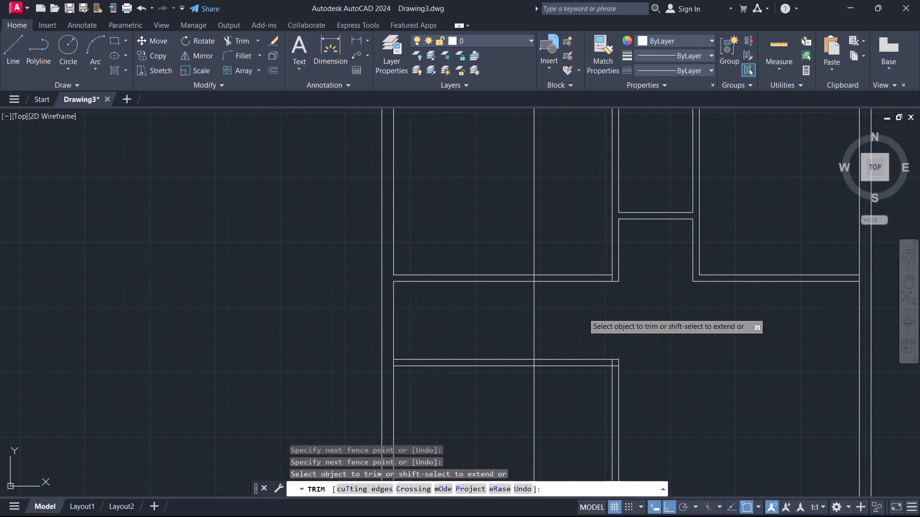
# Offset the vertical line crossing the narrow middle room 3' to the right.
pyautogui.press('o')
pyautogui.press('space')
pyautogui.write("3'")
pyautogui.press('Return')
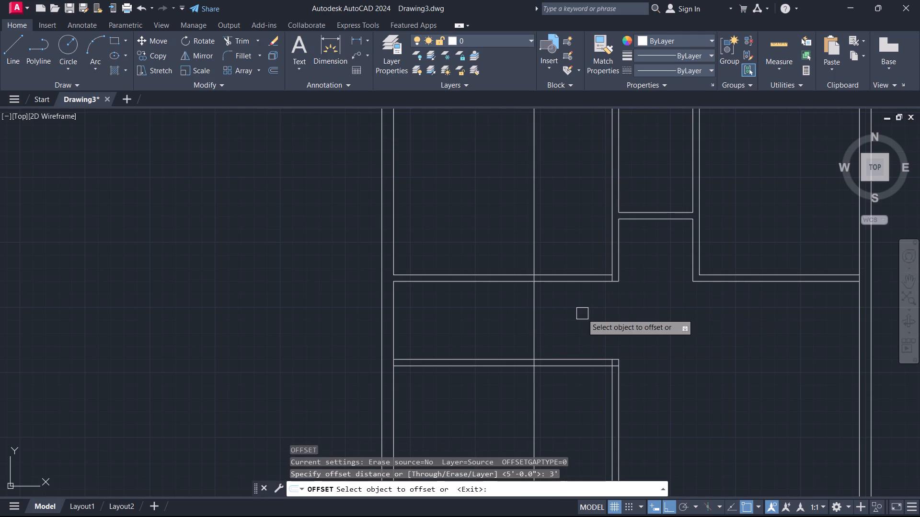
pyautogui.click(535, 329)
pyautogui.click(552, 332)
pyautogui.press('Escape')
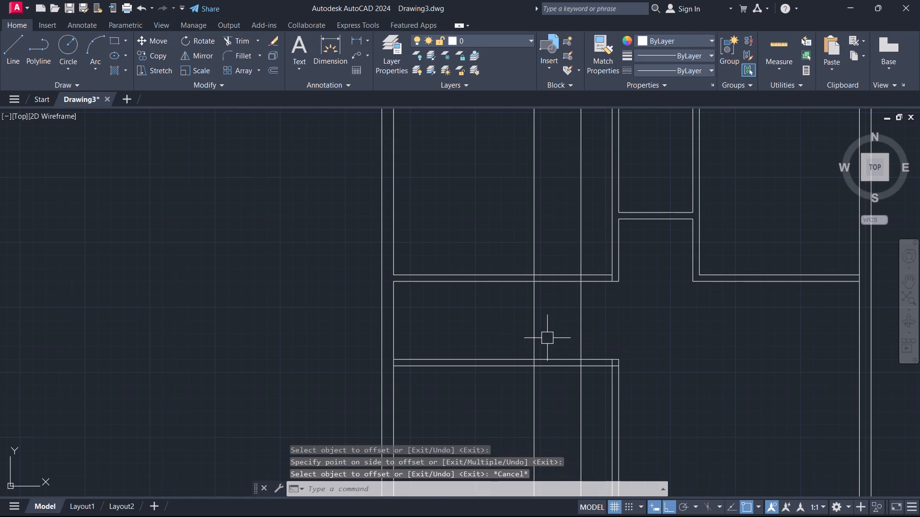
# Trim the walls above and below the narrow room between the two vertical lines, and remove the right line beyond the wall stubs.
pyautogui.write('t')
pyautogui.press('space')
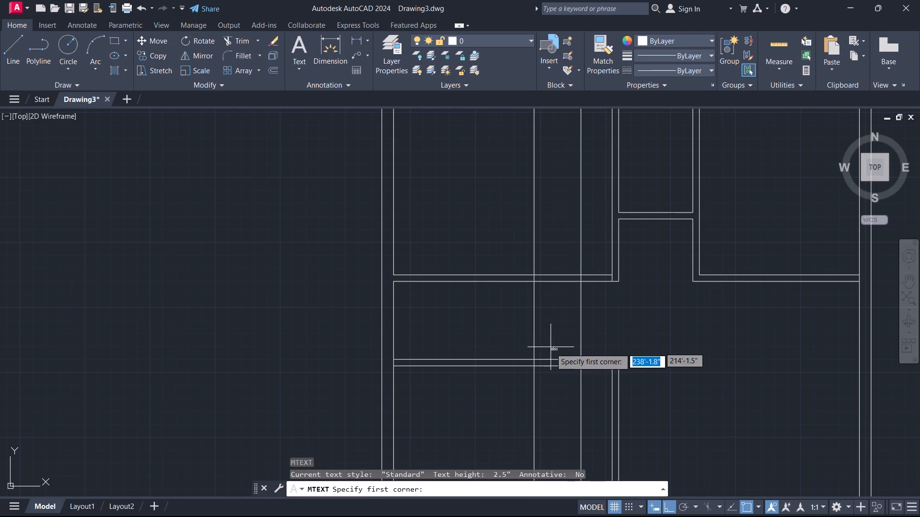
pyautogui.press('Escape')
pyautogui.write('tr')
pyautogui.press('space')
pyautogui.click(556, 388)
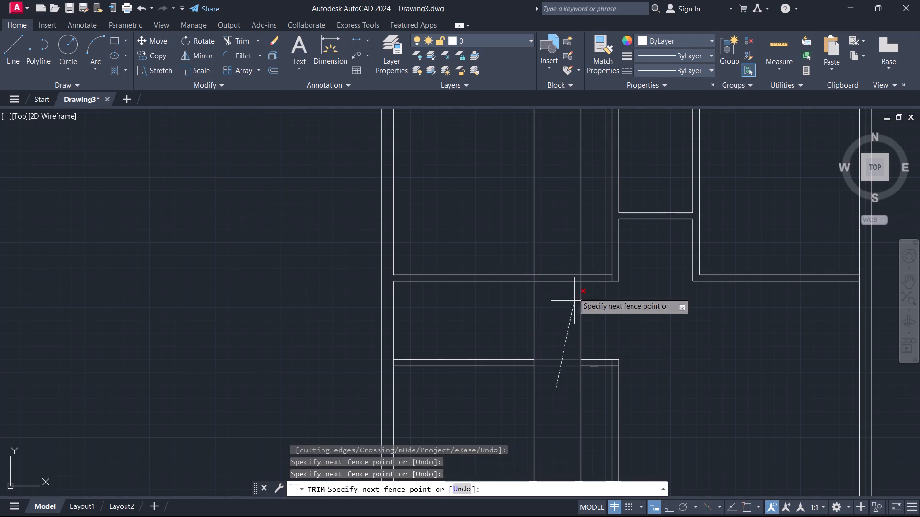
pyautogui.click(562, 244)
pyautogui.moveTo(590, 321); pyautogui.dragTo(586, 322)
pyautogui.click(559, 318)
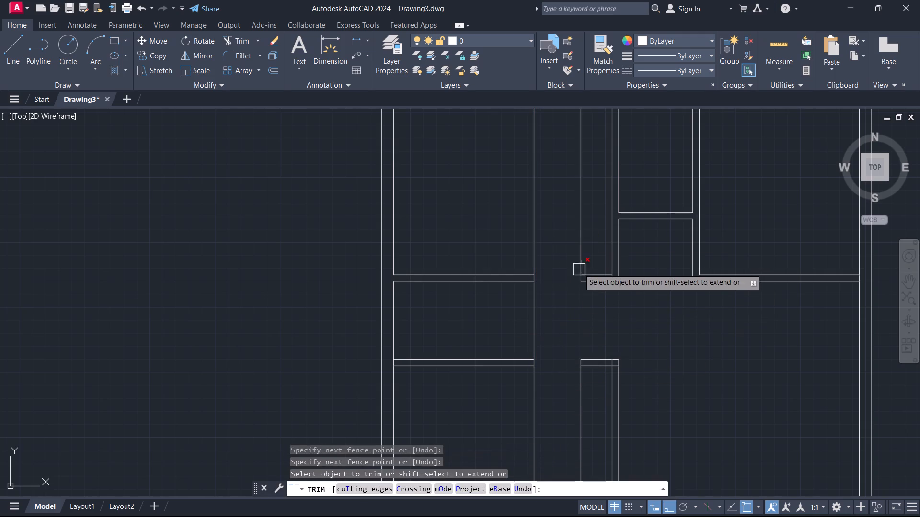
pyautogui.click(581, 256)
pyautogui.click(583, 413)
pyautogui.press('Escape')
# Trim the remaining vertical line above and below the narrow middle room, keeping only its right end.
pyautogui.moveTo(566, 366); pyautogui.dragTo(584, 373, button='middle')
pyautogui.scroll(-1, 565, 365)
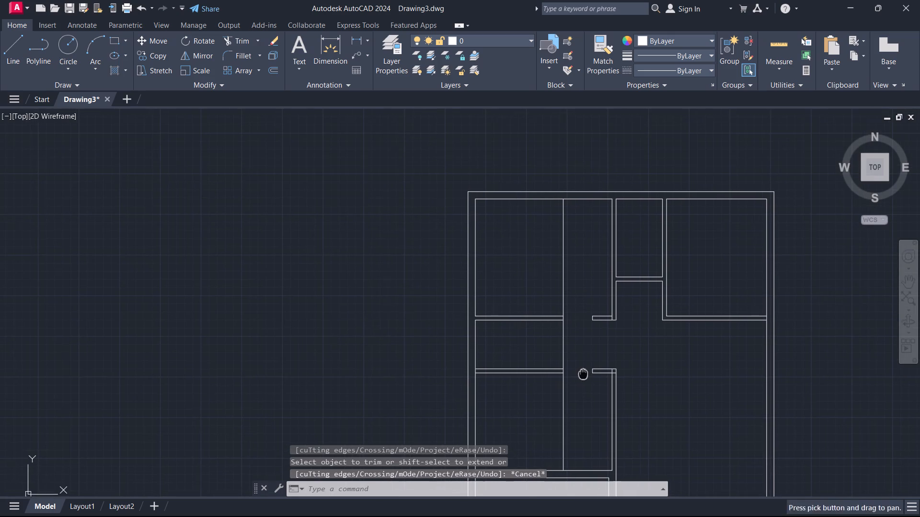
pyautogui.moveTo(584, 373); pyautogui.dragTo(583, 373, button='middle')
pyautogui.press('t')
pyautogui.write('r')
pyautogui.press('space')
pyautogui.click(570, 408)
pyautogui.click(536, 410)
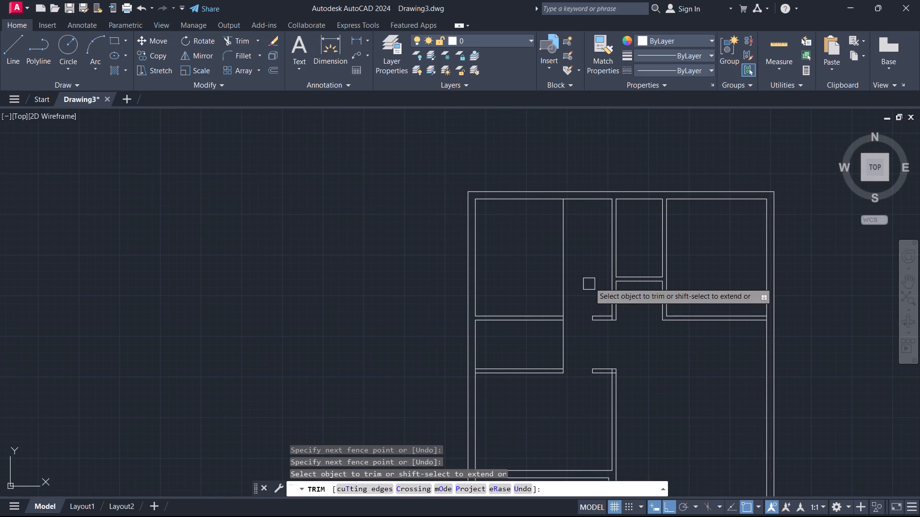
pyautogui.click(587, 273)
pyautogui.click(561, 268)
pyautogui.press('Escape')
# Offset the narrow middle room's right end line 5" to the left, inside the room.
pyautogui.write('o')
pyautogui.press('space')
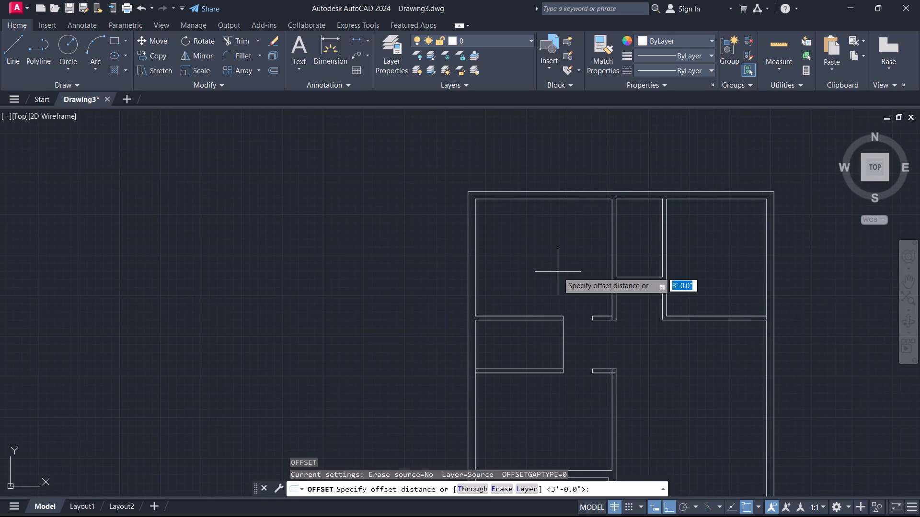
pyautogui.press('5')
pyautogui.press('Return')
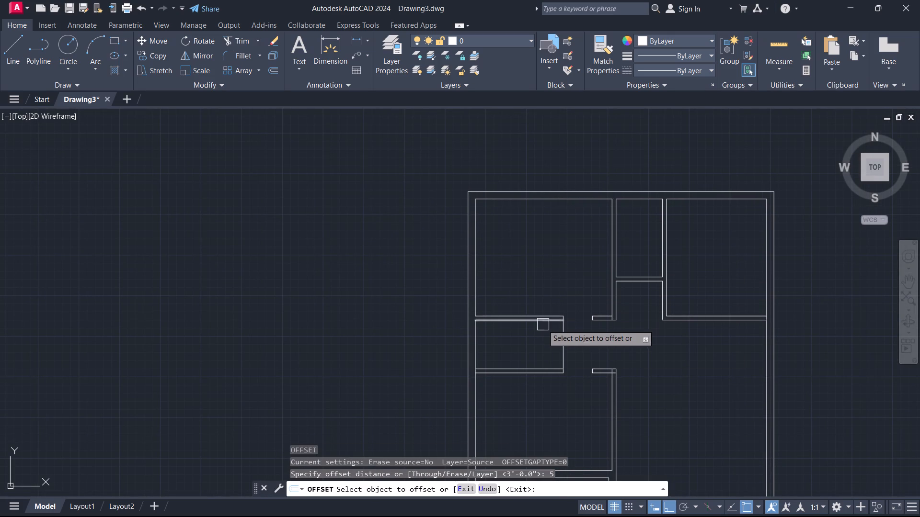
pyautogui.click(563, 337)
pyautogui.click(537, 342)
pyautogui.press('Escape')
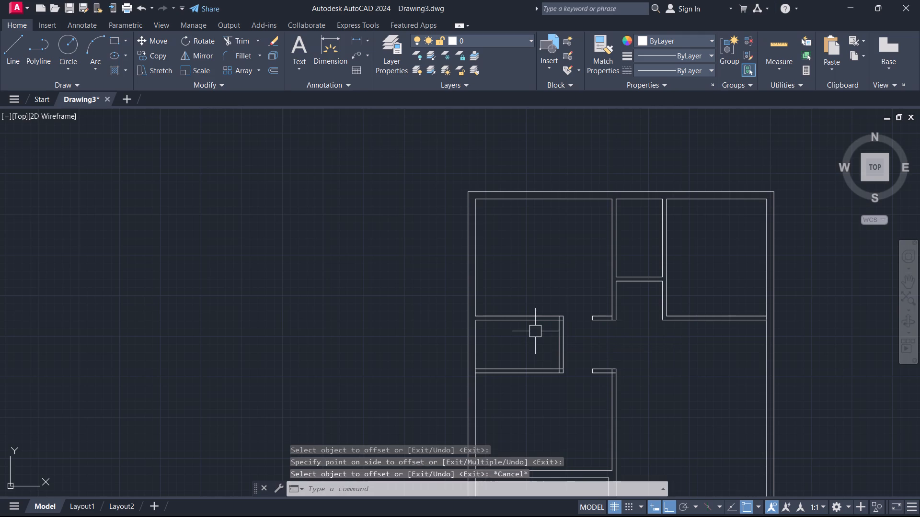
# Fillet the inner end line with the narrow room's upper and lower inner lines at zero radius, forming square corners.
pyautogui.press('f')
pyautogui.press('space')
pyautogui.scroll(4, 559, 329)
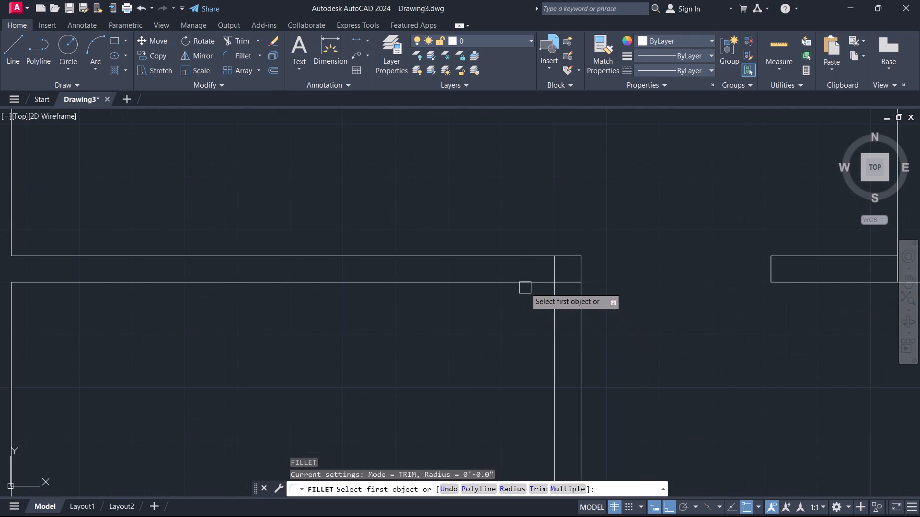
pyautogui.click(525, 286)
pyautogui.click(554, 309)
pyautogui.scroll(-2, 509, 334)
pyautogui.moveTo(506, 335); pyautogui.dragTo(497, 170, button='middle')
pyautogui.press('space')
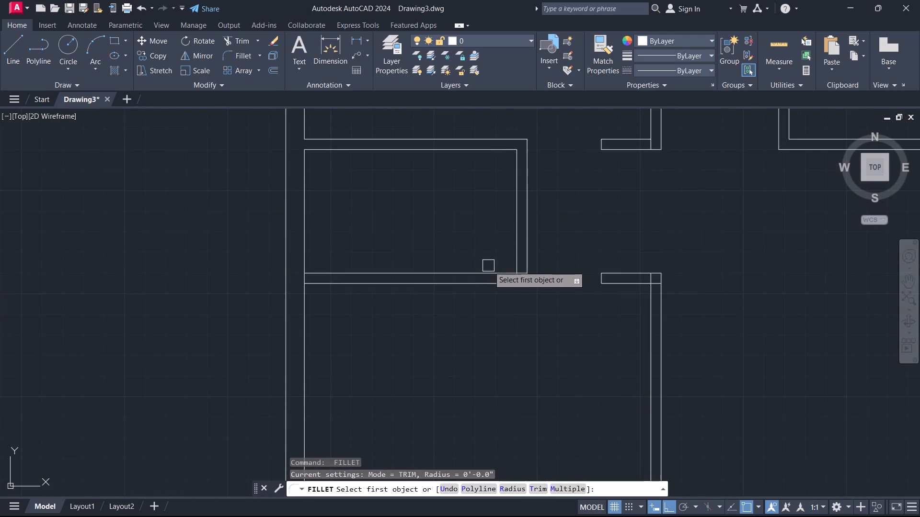
pyautogui.click(494, 269)
pyautogui.click(515, 249)
pyautogui.press('Escape')
# Trim the left exterior wall's inner line between the two lines of the narrow room's lower wall, leaving an open junction.
pyautogui.scroll(-2, 494, 259)
pyautogui.moveTo(485, 253); pyautogui.dragTo(445, 209, button='middle')
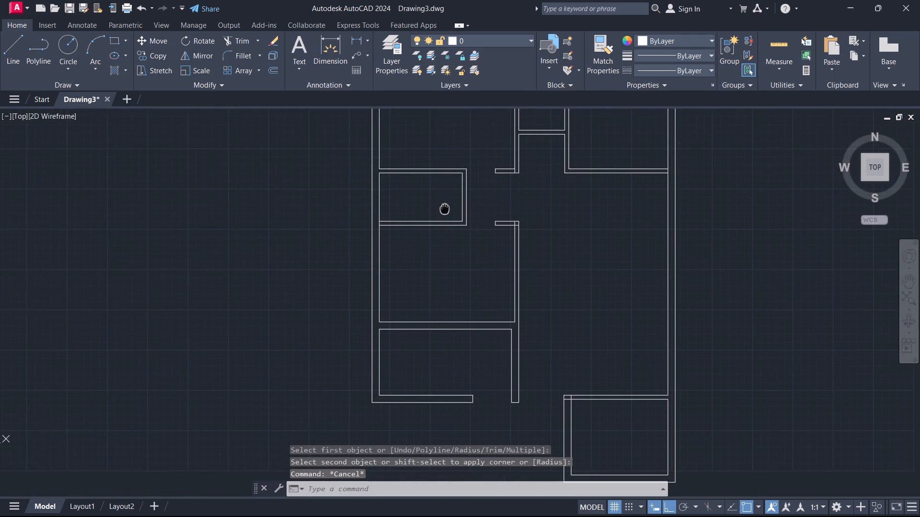
pyautogui.moveTo(445, 209); pyautogui.dragTo(406, 210, button='middle')
pyautogui.moveTo(401, 191); pyautogui.dragTo(552, 229, button='middle')
pyautogui.scroll(1, 402, 190)
pyautogui.scroll(1, 446, 203)
pyautogui.scroll(1, 454, 308)
pyautogui.moveTo(454, 307); pyautogui.dragTo(524, 209, button='middle')
pyautogui.scroll(1, 524, 210)
pyautogui.scroll(1, 537, 256)
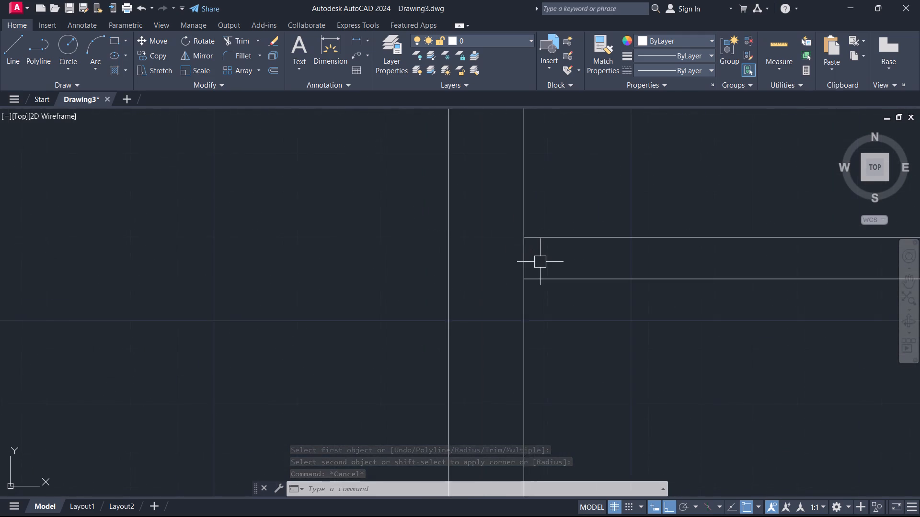
pyautogui.scroll(1, 540, 262)
pyautogui.write('tr')
pyautogui.press('space')
pyautogui.scroll(1, 540, 262)
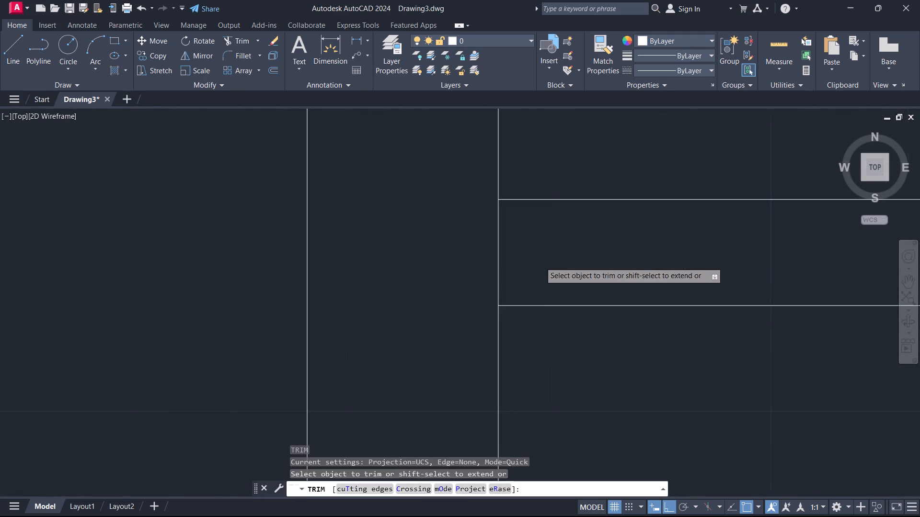
pyautogui.scroll(1, 540, 262)
pyautogui.moveTo(540, 262); pyautogui.dragTo(534, 262)
pyautogui.click(447, 262)
pyautogui.press('Escape')
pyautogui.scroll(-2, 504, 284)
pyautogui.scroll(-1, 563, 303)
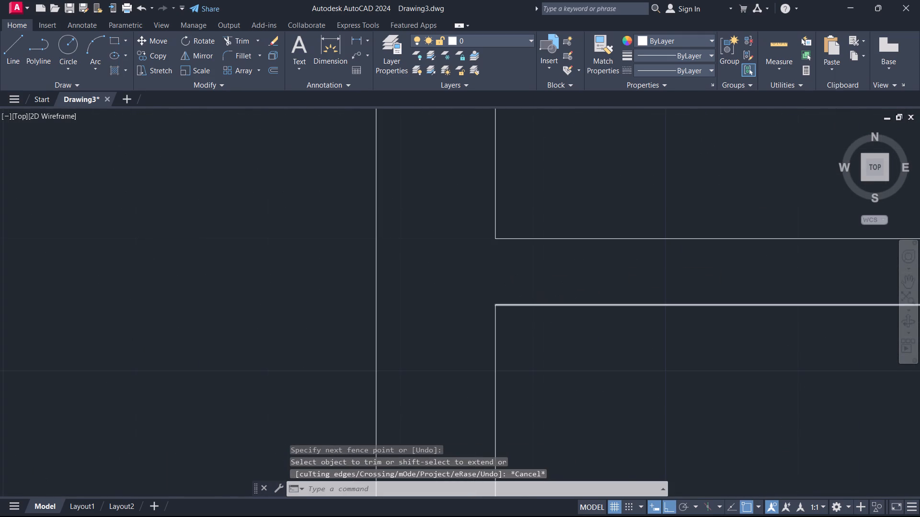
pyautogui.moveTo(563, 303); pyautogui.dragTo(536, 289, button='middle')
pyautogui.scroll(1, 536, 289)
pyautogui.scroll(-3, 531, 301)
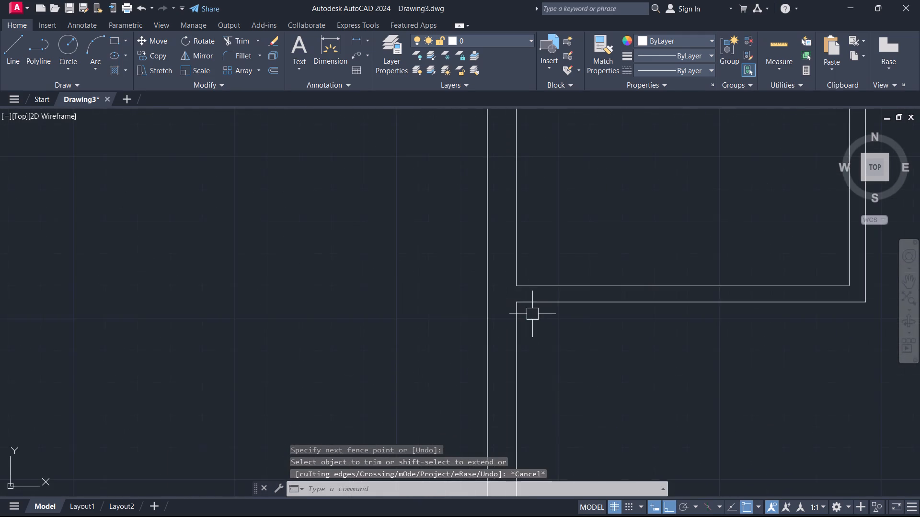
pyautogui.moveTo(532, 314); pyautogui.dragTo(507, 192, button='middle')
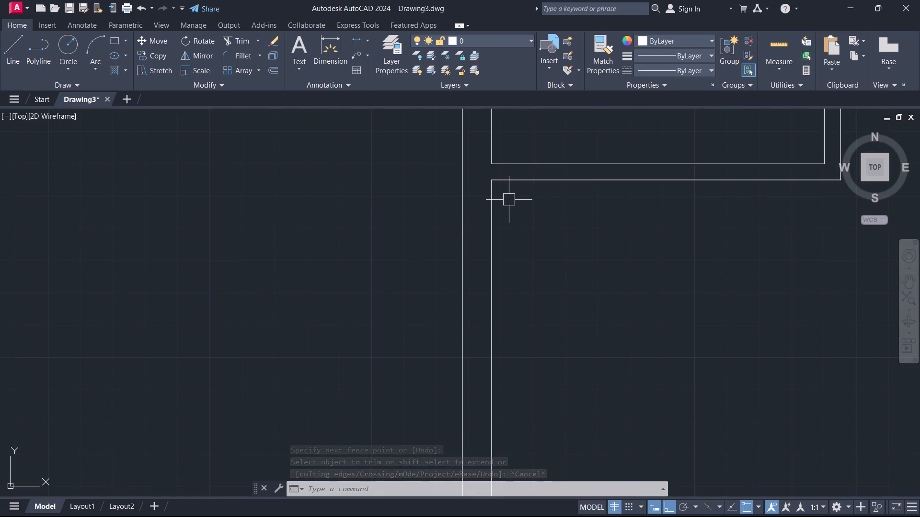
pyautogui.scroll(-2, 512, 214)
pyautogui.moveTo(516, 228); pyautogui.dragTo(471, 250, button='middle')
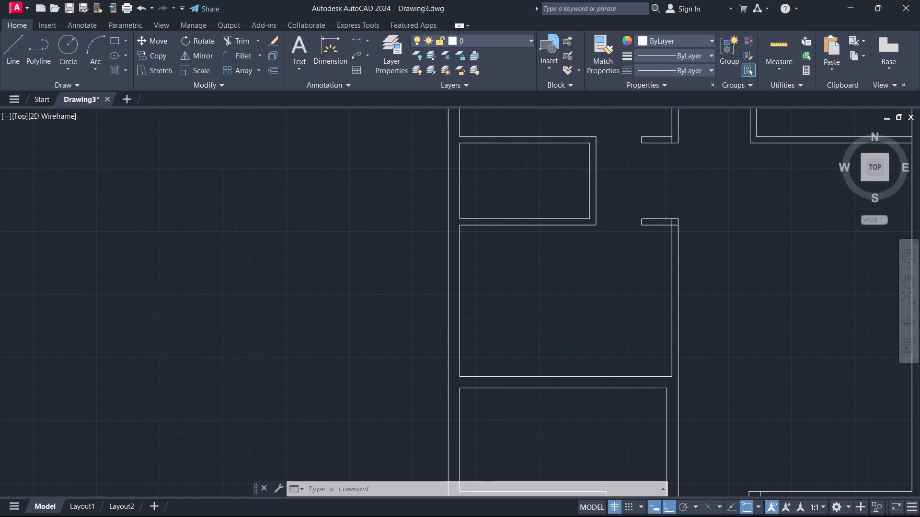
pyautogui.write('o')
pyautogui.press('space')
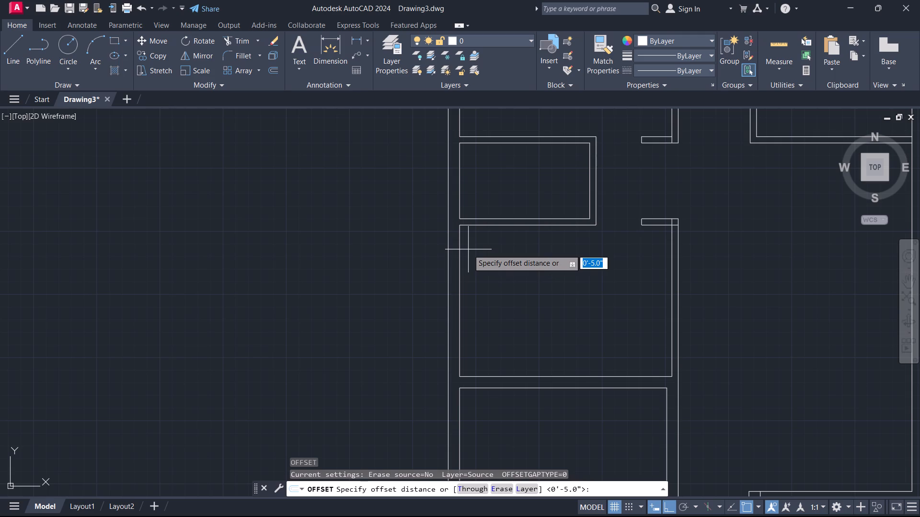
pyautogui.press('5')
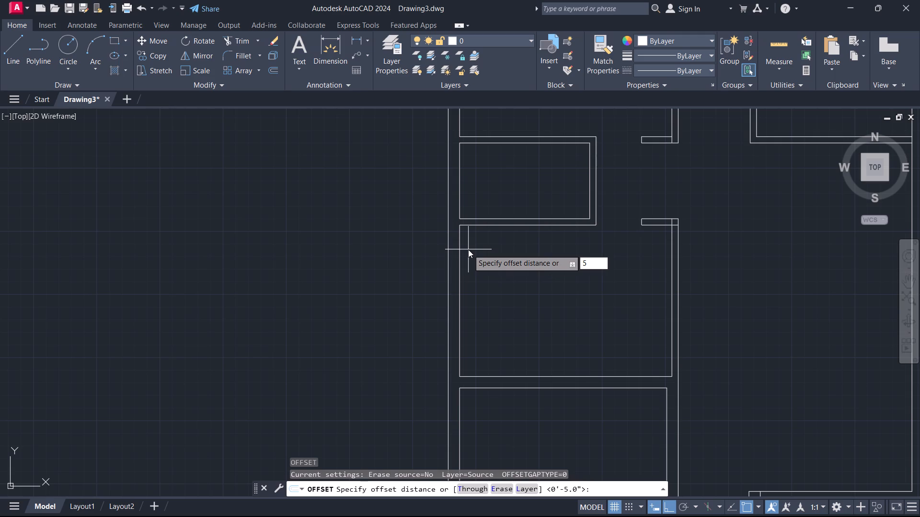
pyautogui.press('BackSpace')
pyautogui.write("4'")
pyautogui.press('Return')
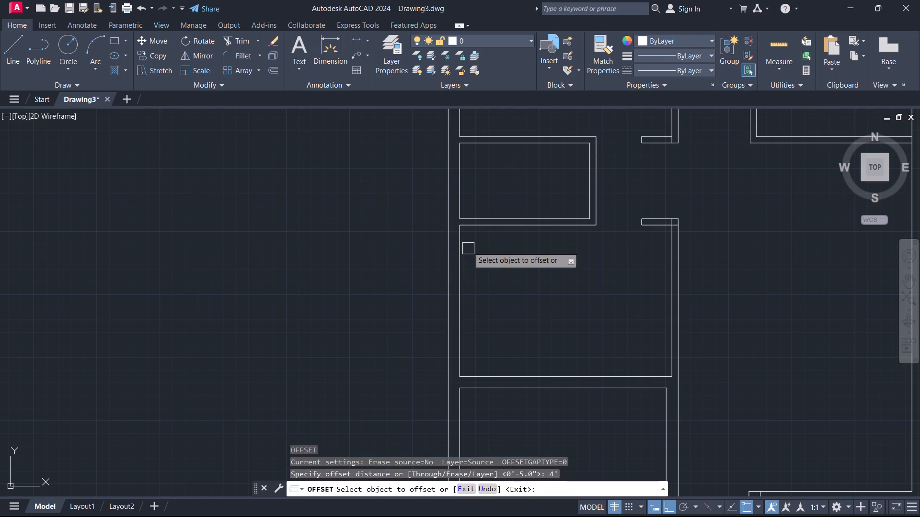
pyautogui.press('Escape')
# Offset the right wall's inner line in the room below the narrow room 10'6" to the left.
pyautogui.moveTo(553, 298); pyautogui.dragTo(494, 229, button='middle')
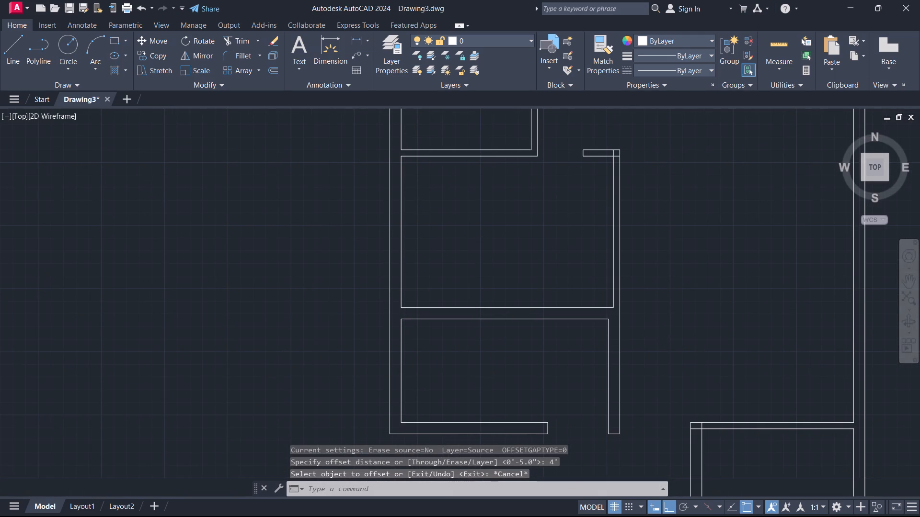
pyautogui.write("o 10'6")
pyautogui.press('Return')
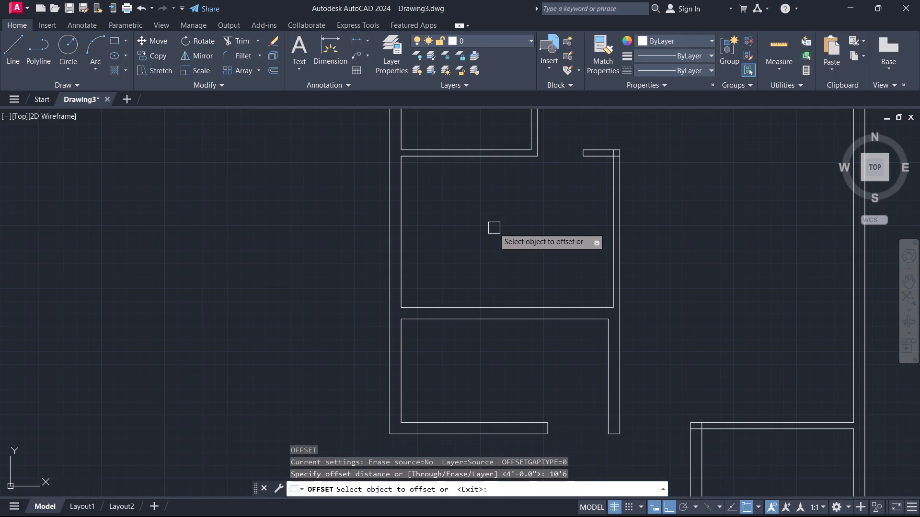
pyautogui.click(614, 193)
pyautogui.click(548, 202)
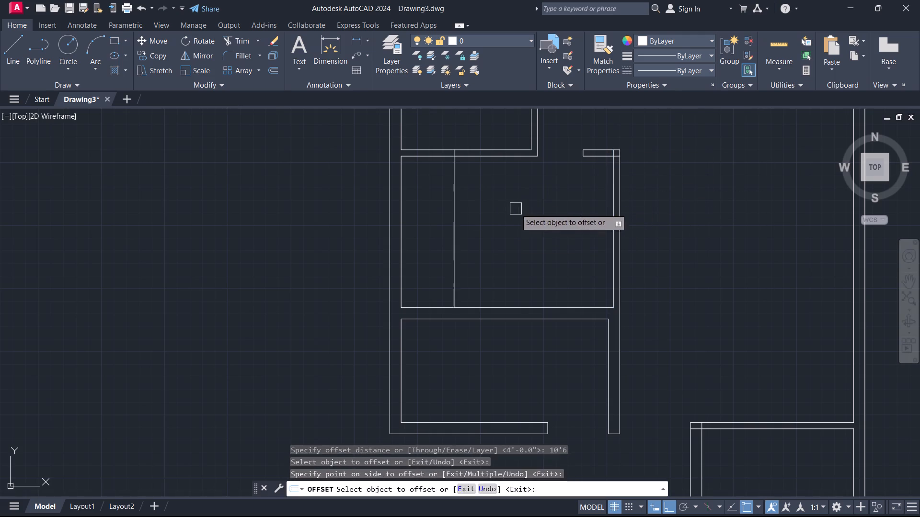
pyautogui.press('Escape')
# Offset the new vertical line 5" to the left to form a partition wall in the room.
pyautogui.write('o')
pyautogui.press('space')
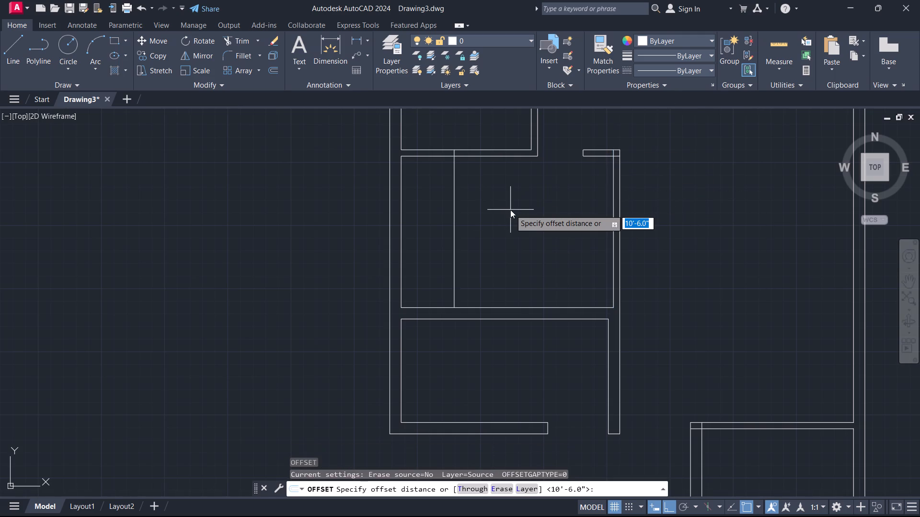
pyautogui.press('5')
pyautogui.press('Return')
pyautogui.click(442, 210)
pyautogui.click(453, 219)
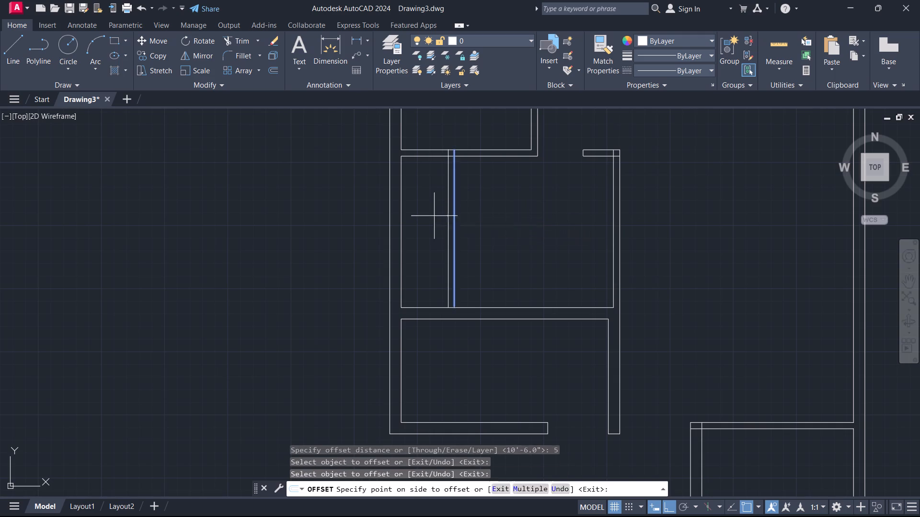
pyautogui.click(434, 216)
pyautogui.press('Escape')
# Trim the overlapping lines where the new partition meets the narrow room's lower wall, leaving an open junction.
pyautogui.scroll(1, 442, 186)
pyautogui.moveTo(442, 185); pyautogui.dragTo(449, 218, button='middle')
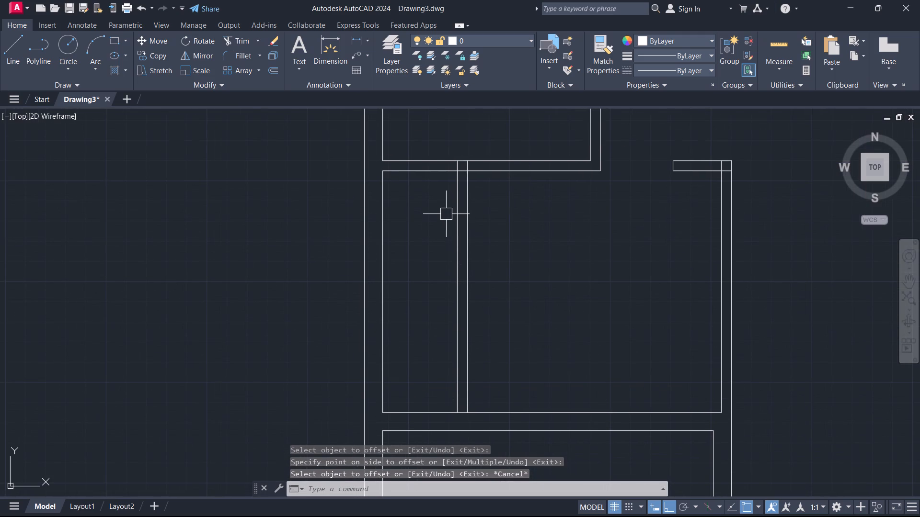
pyautogui.press('t')
pyautogui.press('r')
pyautogui.press('space')
pyautogui.scroll(1, 457, 179)
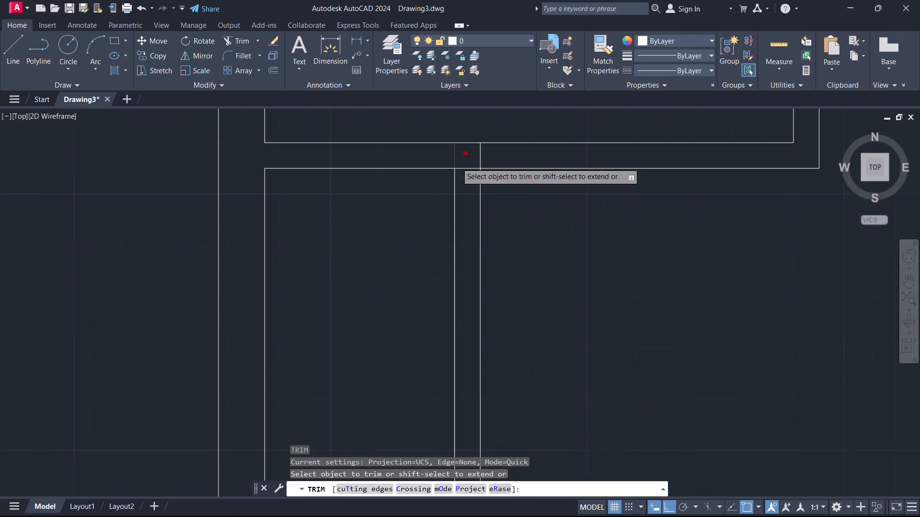
pyautogui.scroll(2, 457, 163)
pyautogui.moveTo(457, 163); pyautogui.dragTo(454, 225, button='middle')
pyautogui.click(435, 214)
pyautogui.moveTo(532, 212); pyautogui.dragTo(526, 215)
pyautogui.moveTo(472, 225); pyautogui.dragTo(473, 244)
pyautogui.click(478, 257)
pyautogui.scroll(-4, 471, 260)
pyautogui.scroll(1, 475, 316)
pyautogui.moveTo(475, 316); pyautogui.dragTo(504, 195, button='middle')
pyautogui.press('Escape')
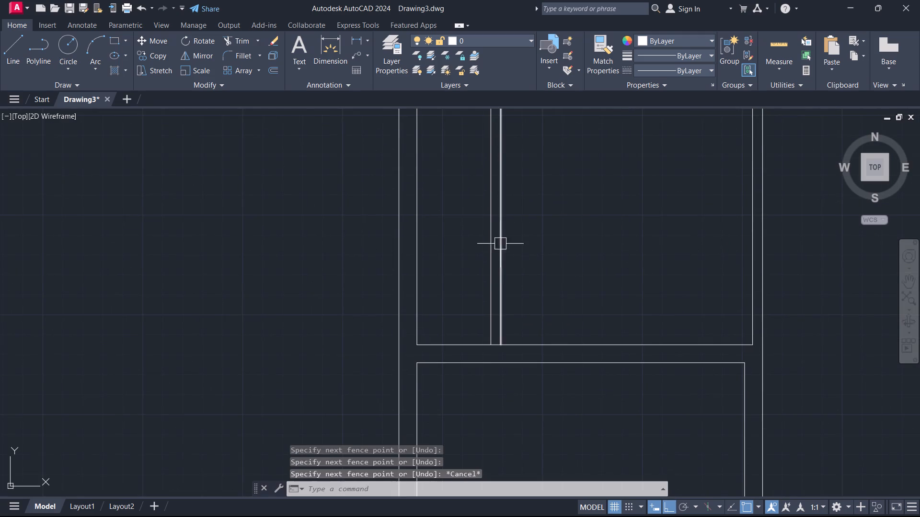
# Trim the room's bottom wall line between the partition's two lines, leaving an open junction.
pyautogui.scroll(1, 502, 287)
pyautogui.scroll(2, 483, 361)
pyautogui.press('space')
pyautogui.moveTo(498, 413); pyautogui.dragTo(496, 390)
pyautogui.click(495, 343)
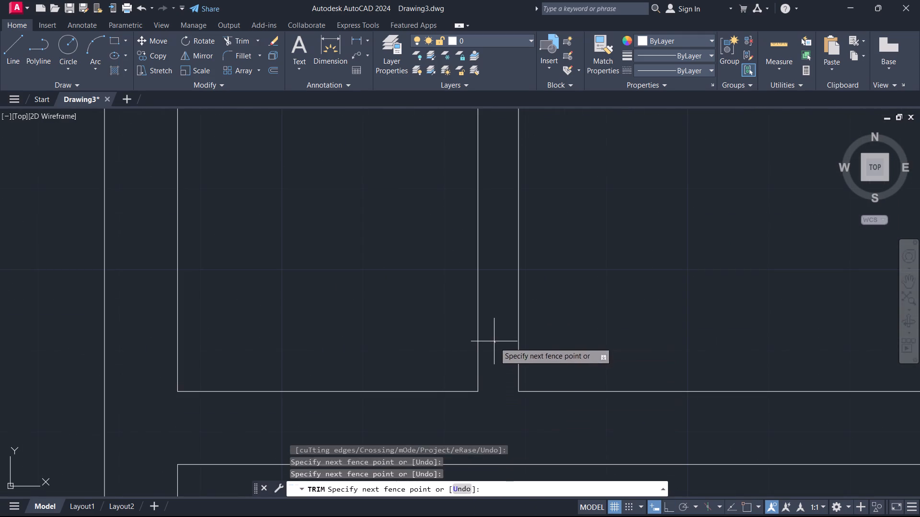
pyautogui.press('Escape')
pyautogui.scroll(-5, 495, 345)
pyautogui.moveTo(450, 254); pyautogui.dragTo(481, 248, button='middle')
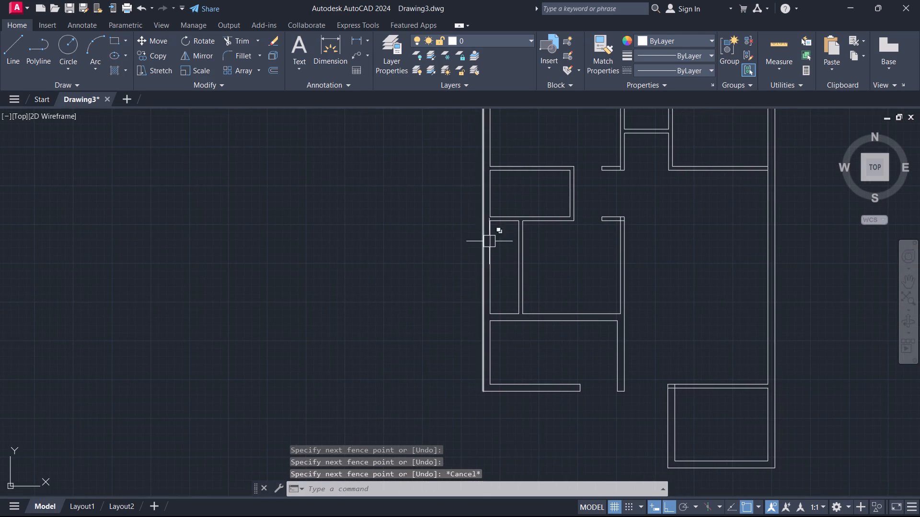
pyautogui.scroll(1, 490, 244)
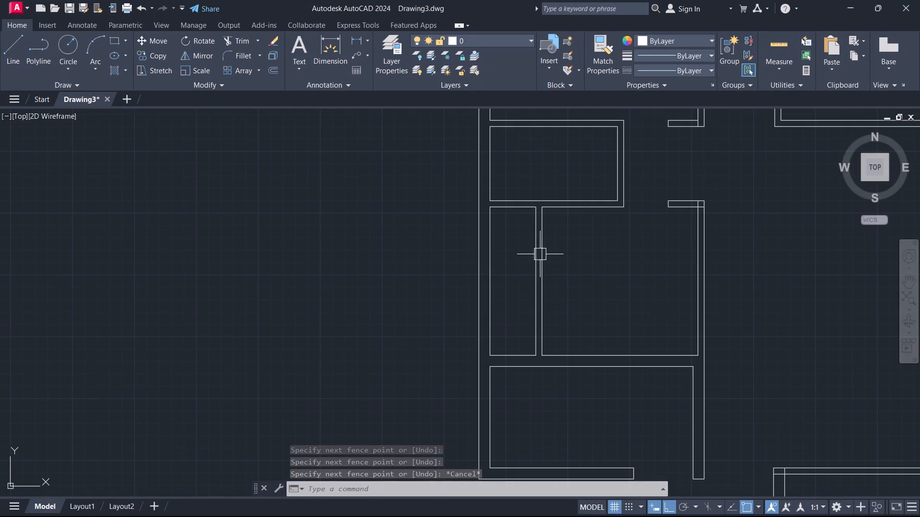
# Offset the lower line of the narrow room's bottom wall 2' down into the room below.
pyautogui.scroll(2, 566, 243)
pyautogui.moveTo(566, 243); pyautogui.dragTo(513, 295, button='middle')
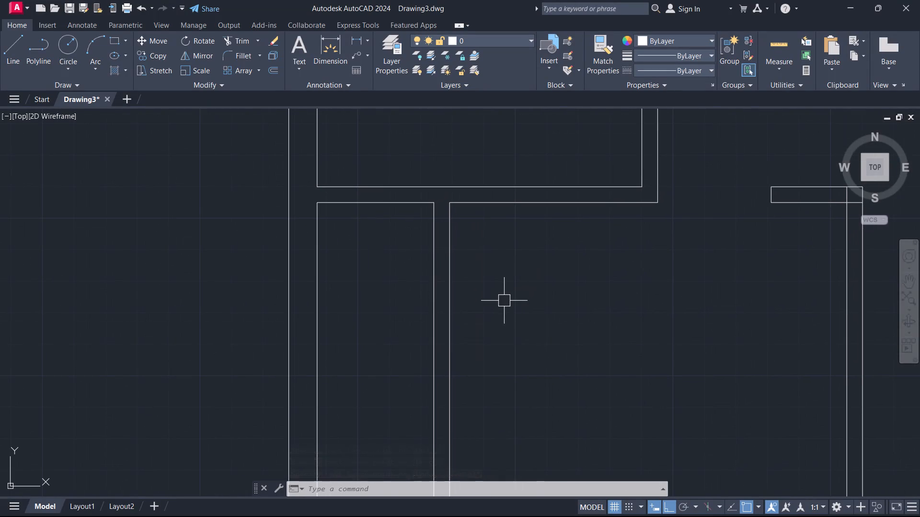
pyautogui.write('o 2')
pyautogui.press('Return')
pyautogui.press('Escape')
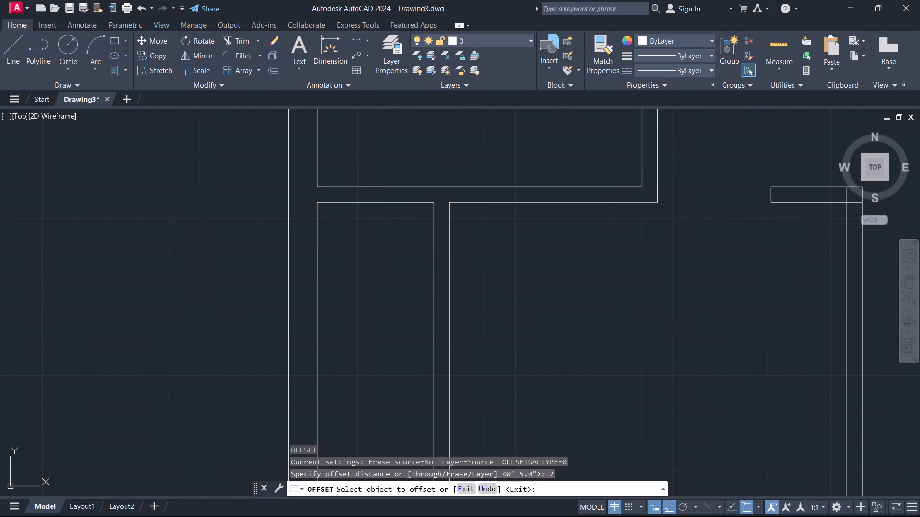
pyautogui.write("o 2'")
pyautogui.press('Return')
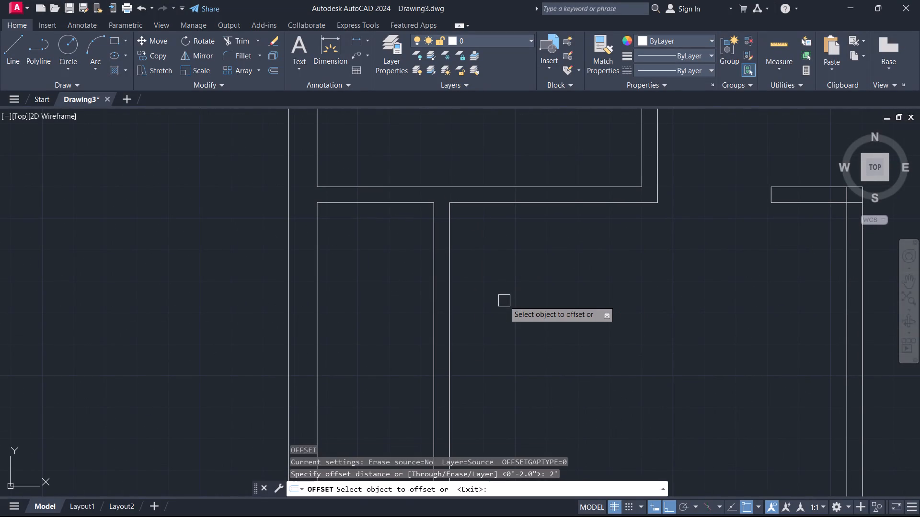
pyautogui.click(591, 201)
pyautogui.click(599, 268)
pyautogui.press('Escape')
# Offset the room's bottom wall line 2' upward into the room.
pyautogui.scroll(-2, 606, 339)
pyautogui.moveTo(606, 339); pyautogui.dragTo(603, 335, button='middle')
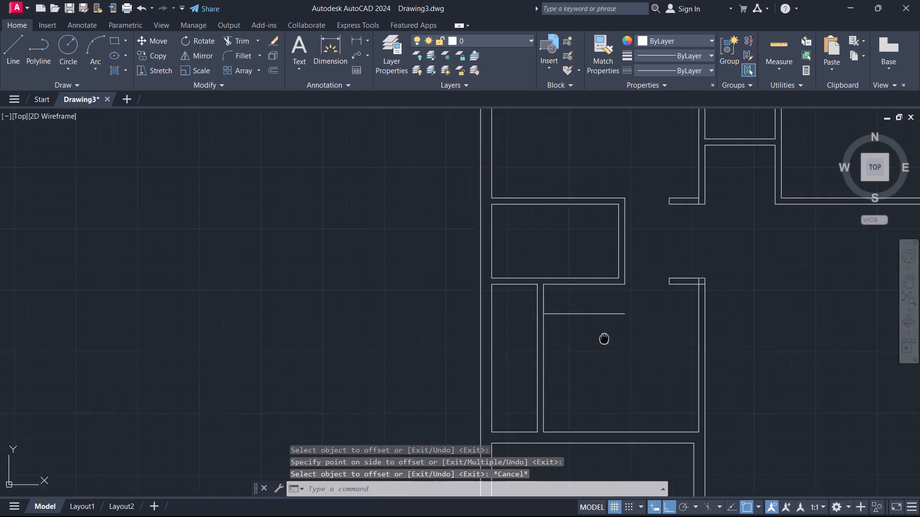
pyautogui.moveTo(603, 335); pyautogui.dragTo(557, 197, button='middle')
pyautogui.press('space')
pyautogui.scroll(1, 542, 284)
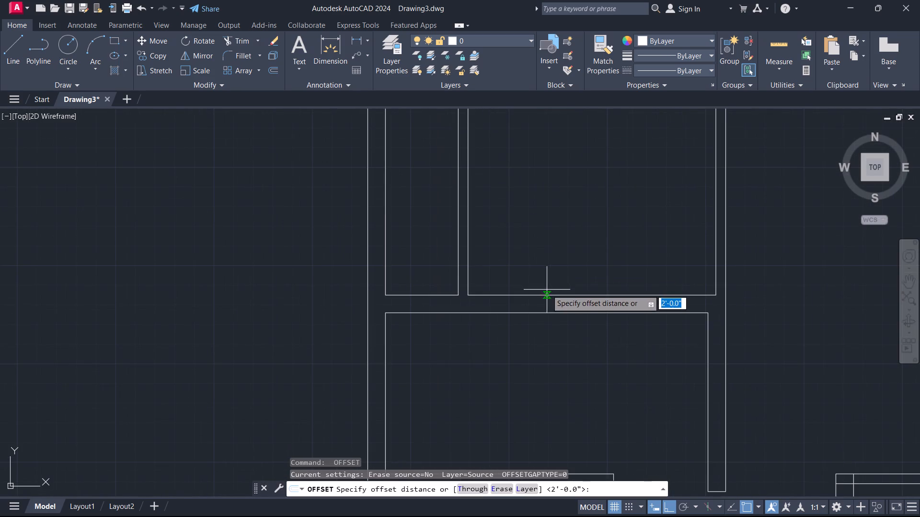
pyautogui.press('space')
pyautogui.click(554, 294)
pyautogui.click(536, 209)
pyautogui.press('space')
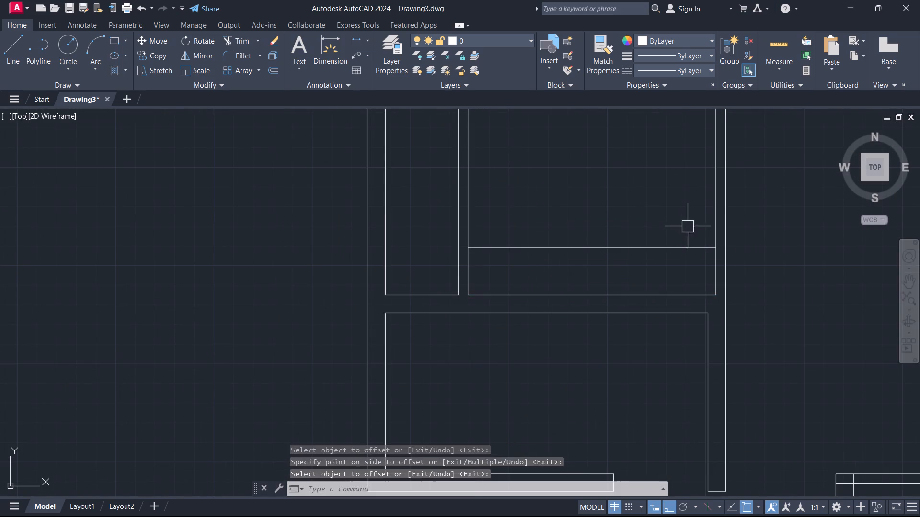
# Offset the room's right inner wall line 2' to the left.
pyautogui.press('space')
pyautogui.press('space')
pyautogui.moveTo(718, 221); pyautogui.dragTo(713, 221)
pyautogui.click(646, 237)
pyautogui.press('Escape')
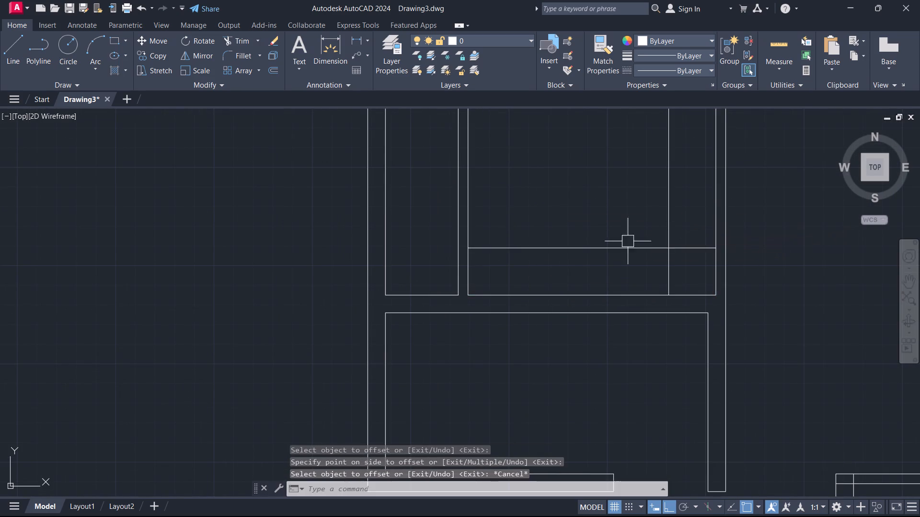
# Fillet the bottom and right 2' offset lines with zero radius into a square corner.
pyautogui.moveTo(615, 244); pyautogui.dragTo(598, 266, button='middle')
pyautogui.scroll(-2, 615, 244)
pyautogui.scroll(1, 598, 266)
pyautogui.write('f')
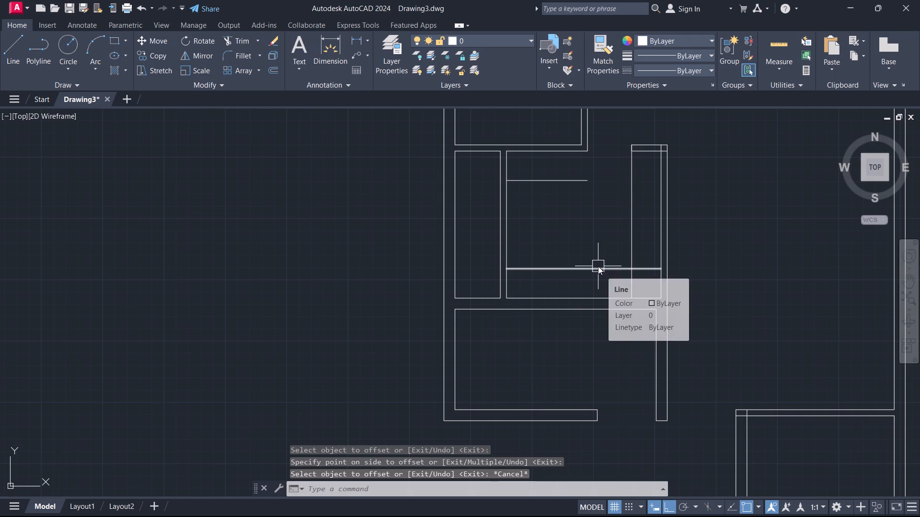
pyautogui.press('space')
pyautogui.scroll(1, 621, 268)
pyautogui.click(621, 268)
pyautogui.click(637, 243)
# Fillet the upper 2' offset line with the narrow room's outer right wall line into a square corner.
pyautogui.scroll(-1, 584, 247)
pyautogui.moveTo(583, 246); pyautogui.dragTo(594, 335, button='middle')
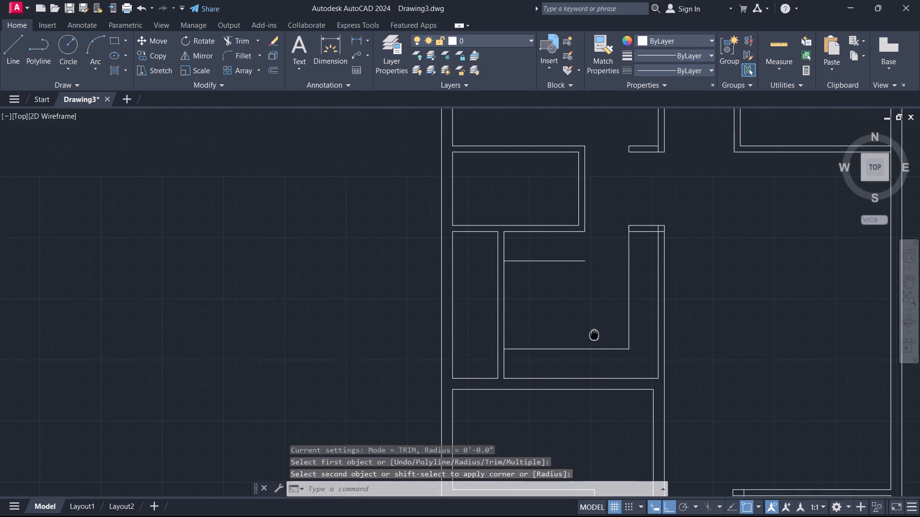
pyautogui.moveTo(594, 335); pyautogui.dragTo(594, 335, button='middle')
pyautogui.press('space')
pyautogui.click(570, 266)
pyautogui.click(587, 214)
pyautogui.press('Escape')
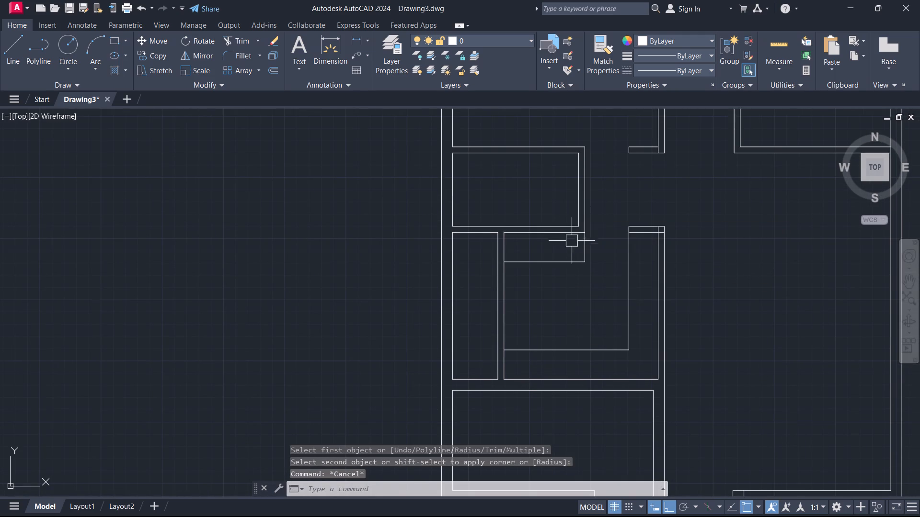
# Extend the narrow room's inner right wall line down to the upper 2' offset line.
pyautogui.scroll(1, 570, 244)
pyautogui.write('rc')
pyautogui.press('Escape')
pyautogui.write('ex')
pyautogui.press('space')
pyautogui.press('space')
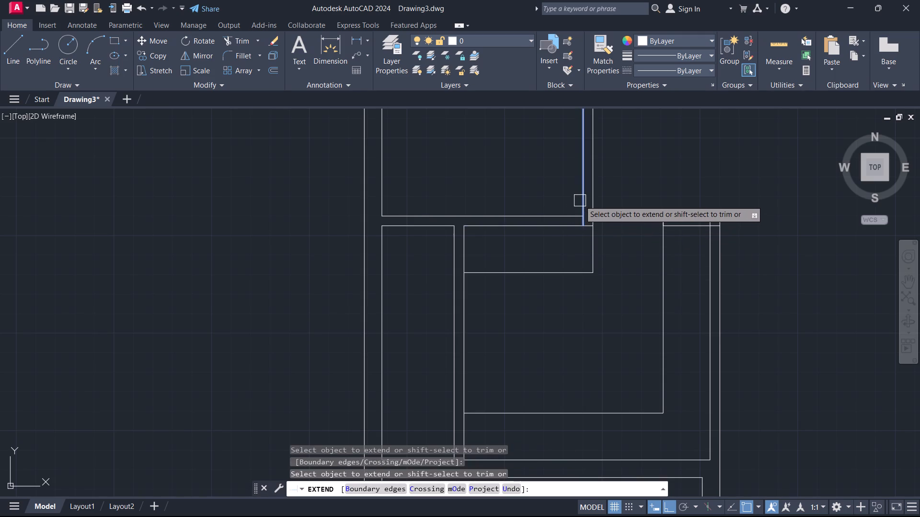
pyautogui.click(580, 201)
pyautogui.click(582, 197)
pyautogui.press('Escape')
# Trim the extended line where it crosses the thickness of the narrow room's bottom wall.
pyautogui.scroll(2, 576, 238)
pyautogui.moveTo(582, 229); pyautogui.dragTo(586, 281, button='middle')
pyautogui.press('t')
pyautogui.press('r')
pyautogui.press('space')
pyautogui.scroll(1, 598, 233)
pyautogui.click(604, 255)
pyautogui.click(576, 253)
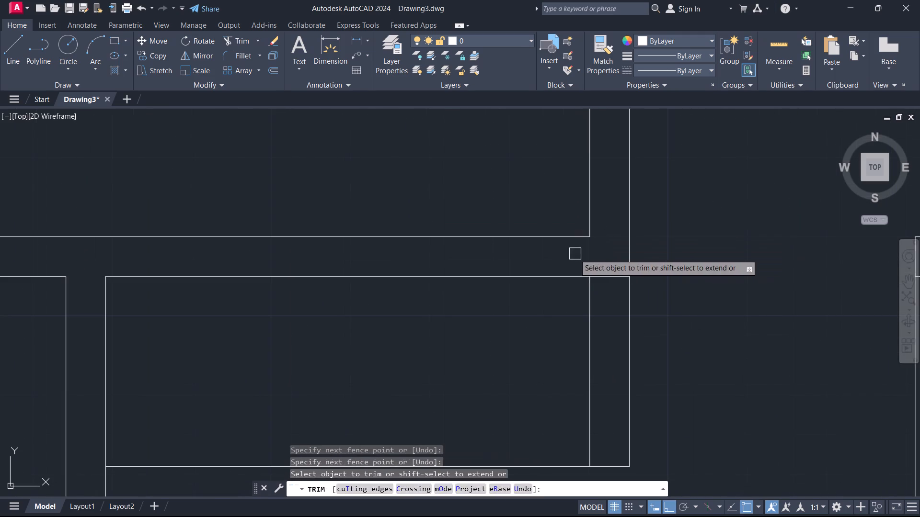
pyautogui.press('Escape')
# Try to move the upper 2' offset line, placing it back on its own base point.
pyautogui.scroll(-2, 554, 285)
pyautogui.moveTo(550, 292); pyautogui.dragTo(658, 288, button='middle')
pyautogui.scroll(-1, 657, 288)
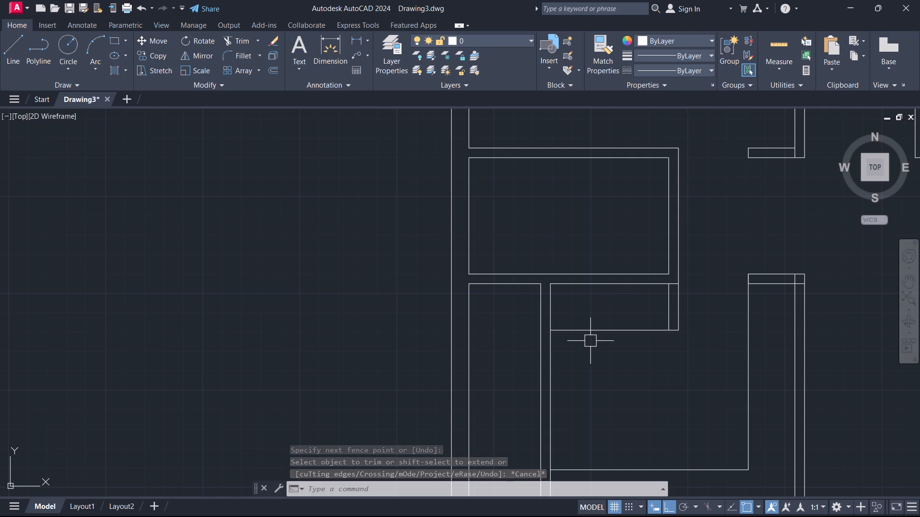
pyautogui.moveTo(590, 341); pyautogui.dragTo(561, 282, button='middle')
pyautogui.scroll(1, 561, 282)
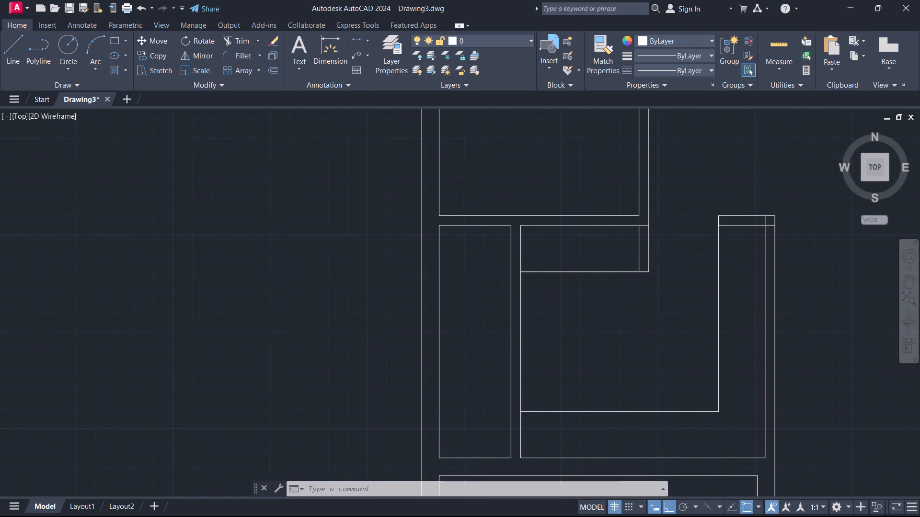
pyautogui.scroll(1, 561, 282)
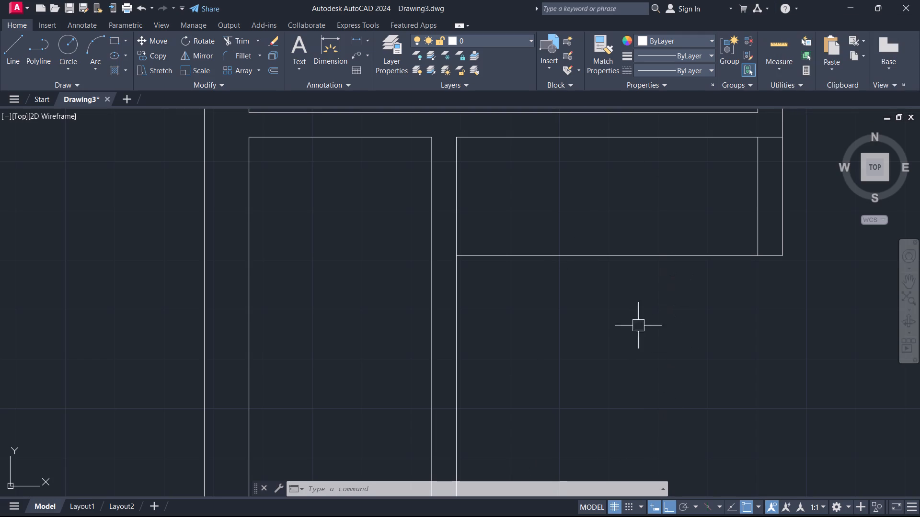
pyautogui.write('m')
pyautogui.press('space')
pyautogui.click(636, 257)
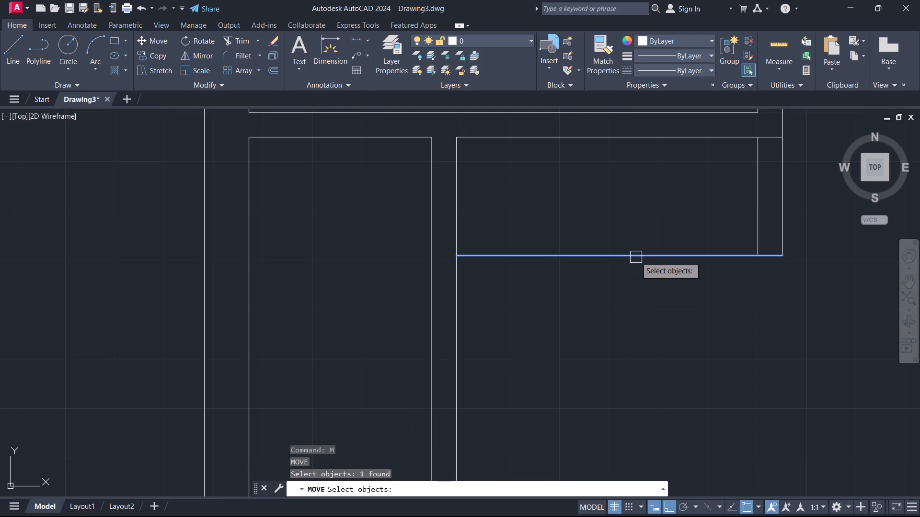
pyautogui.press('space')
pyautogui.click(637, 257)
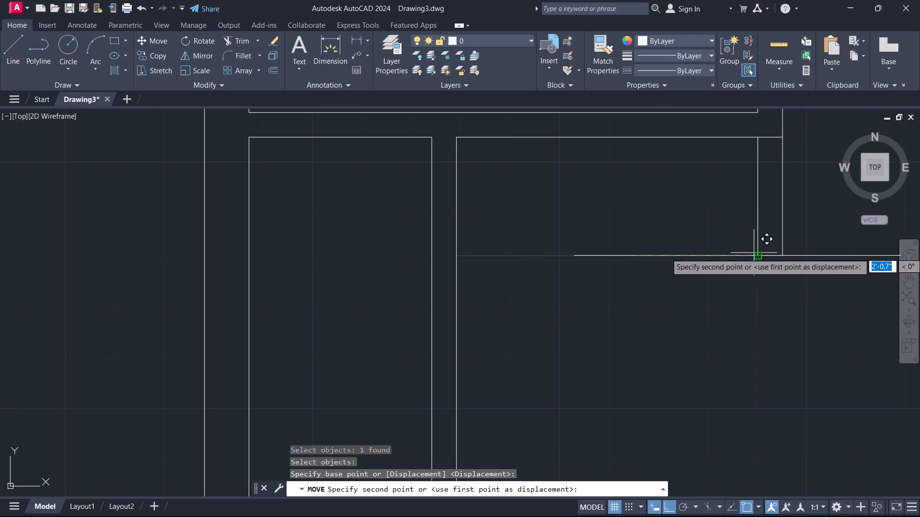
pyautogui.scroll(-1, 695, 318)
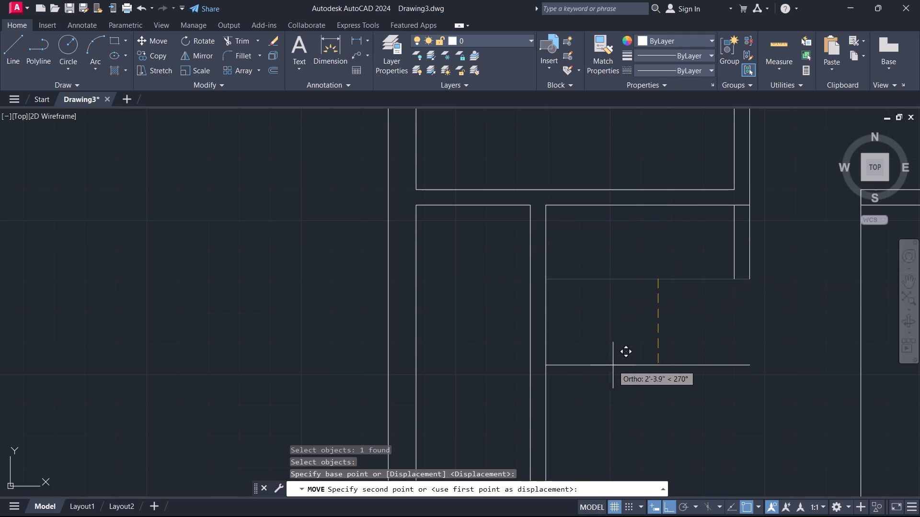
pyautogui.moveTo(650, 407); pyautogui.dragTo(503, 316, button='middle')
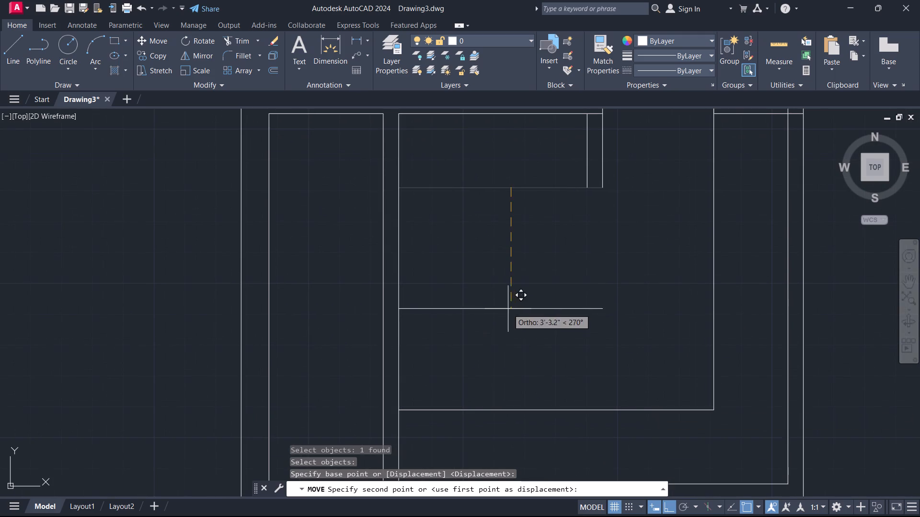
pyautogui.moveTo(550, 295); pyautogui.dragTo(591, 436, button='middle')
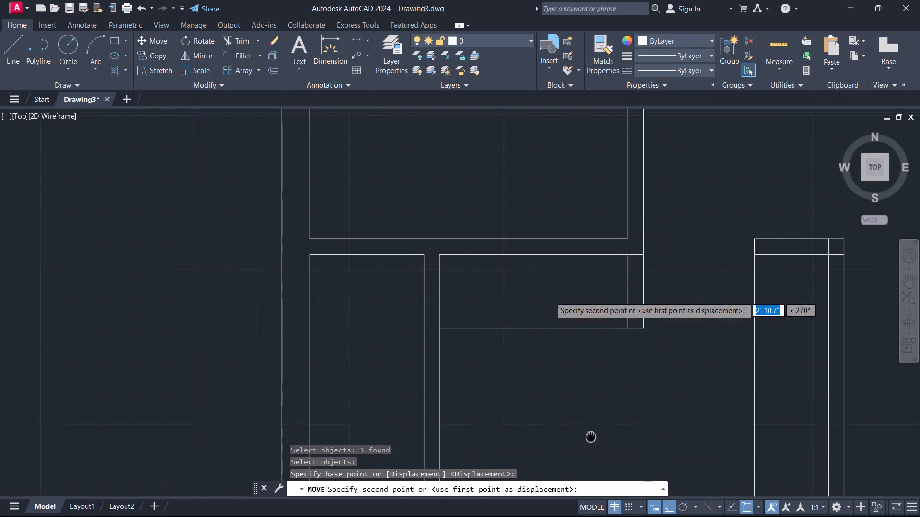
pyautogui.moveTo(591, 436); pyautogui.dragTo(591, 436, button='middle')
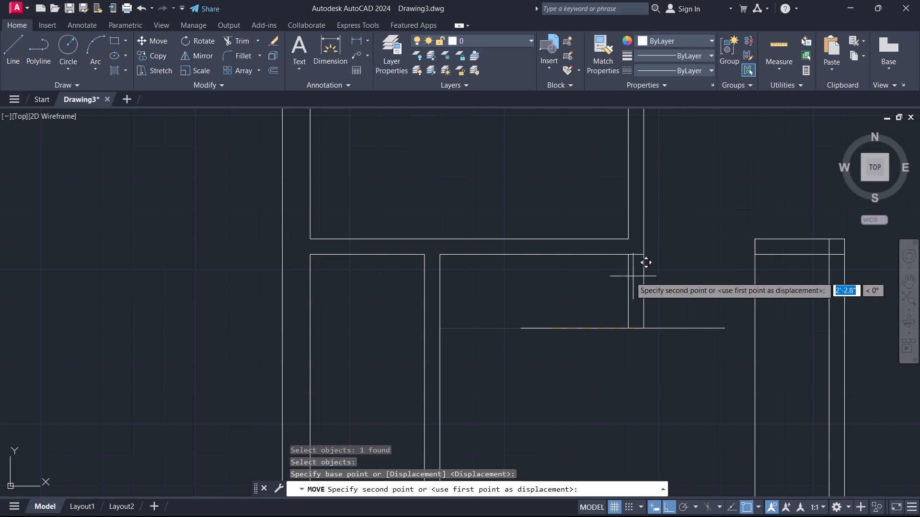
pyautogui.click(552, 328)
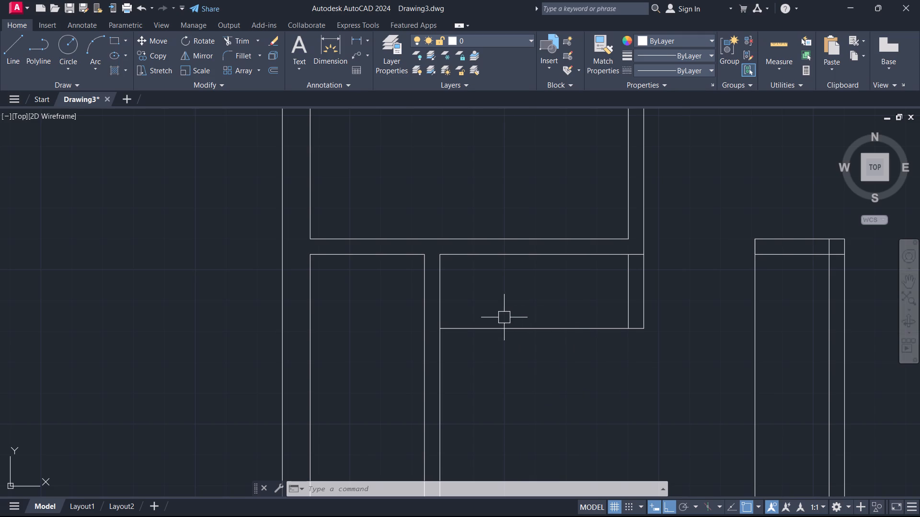
# Fillet the room's inner right wall line with the lower line of the short wall at its top into a square corner.
pyautogui.scroll(-1, 498, 321)
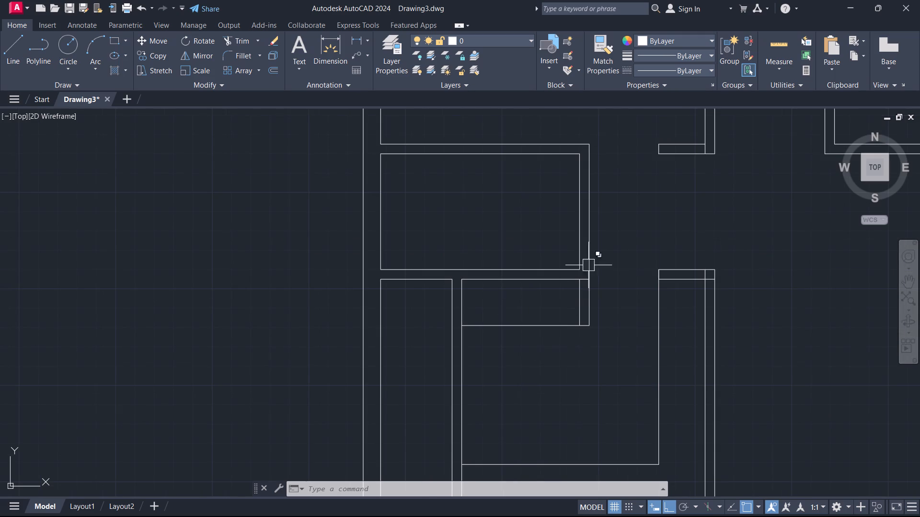
pyautogui.moveTo(699, 221); pyautogui.dragTo(571, 227, button='middle')
pyautogui.scroll(1, 572, 235)
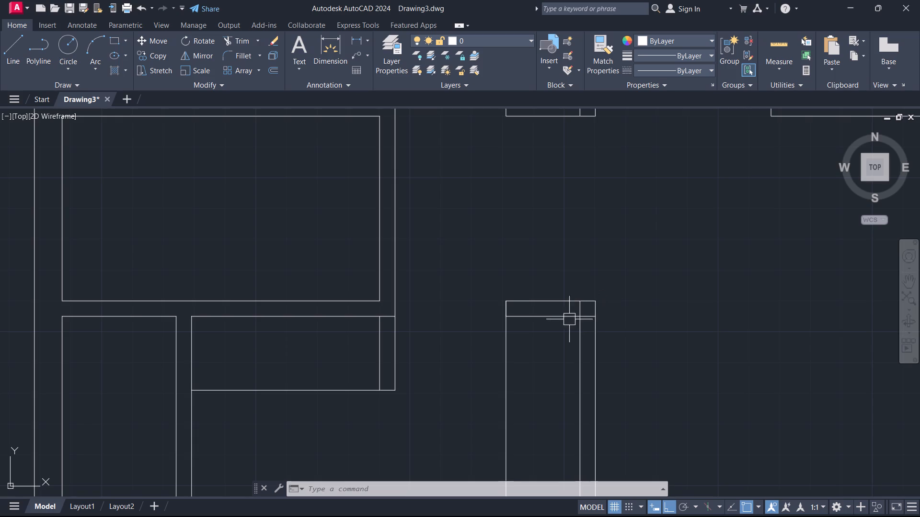
pyautogui.moveTo(414, 294); pyautogui.dragTo(417, 301, button='middle')
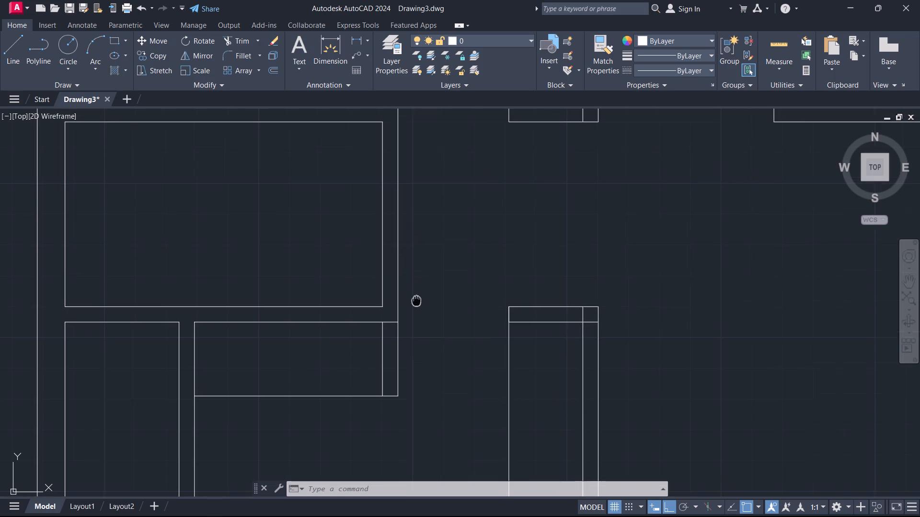
pyautogui.moveTo(417, 301); pyautogui.dragTo(537, 180, button='middle')
pyautogui.scroll(-1, 574, 348)
pyautogui.moveTo(575, 346); pyautogui.dragTo(579, 268, button='middle')
pyautogui.scroll(1, 646, 189)
pyautogui.write('f')
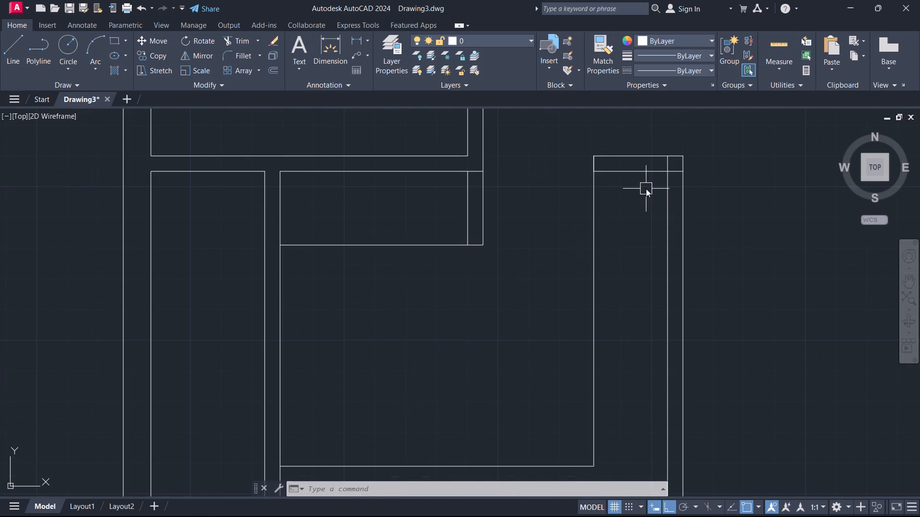
pyautogui.press('space')
pyautogui.scroll(1, 669, 172)
pyautogui.click(651, 174)
pyautogui.click(661, 204)
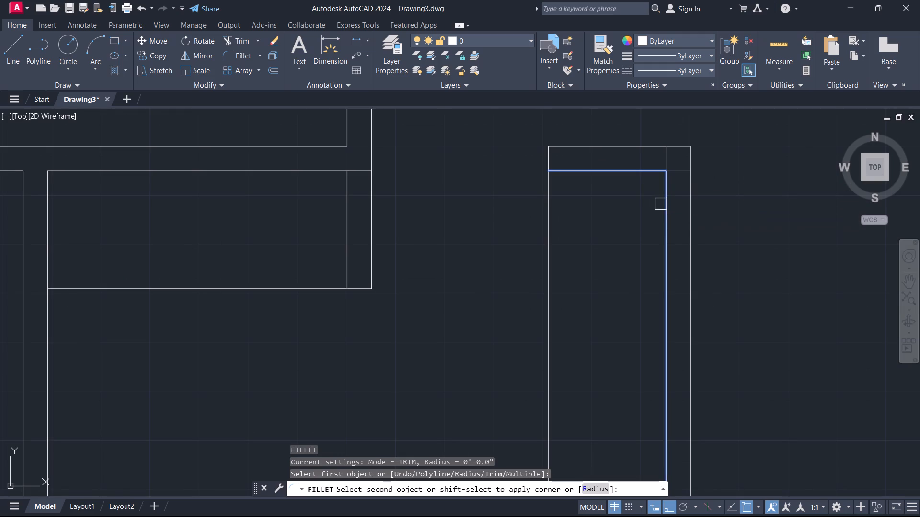
pyautogui.scroll(-3, 623, 225)
pyautogui.moveTo(621, 229); pyautogui.dragTo(651, 150, button='middle')
pyautogui.press('Escape')
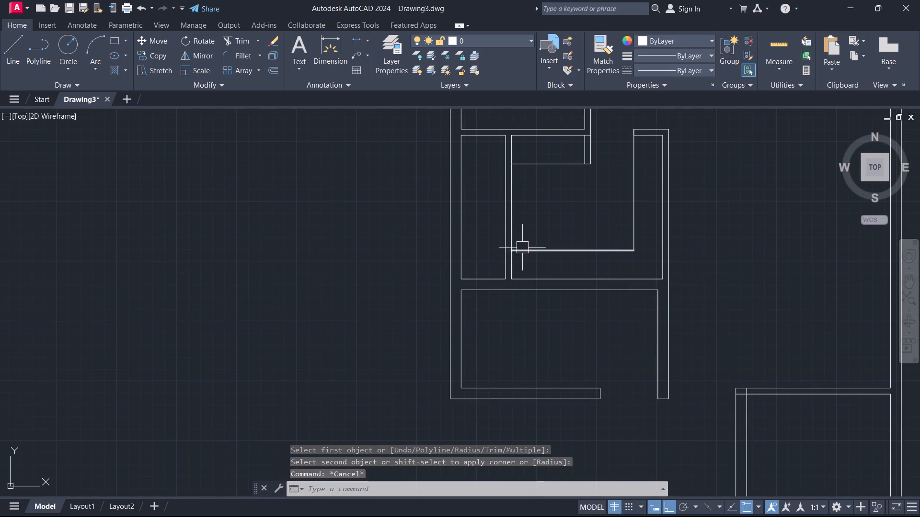
# Fillet the room's upper wall line with the extended vertical line above the upper 2' offset into a square corner.
pyautogui.moveTo(553, 209); pyautogui.dragTo(575, 290, button='middle')
pyautogui.scroll(2, 598, 216)
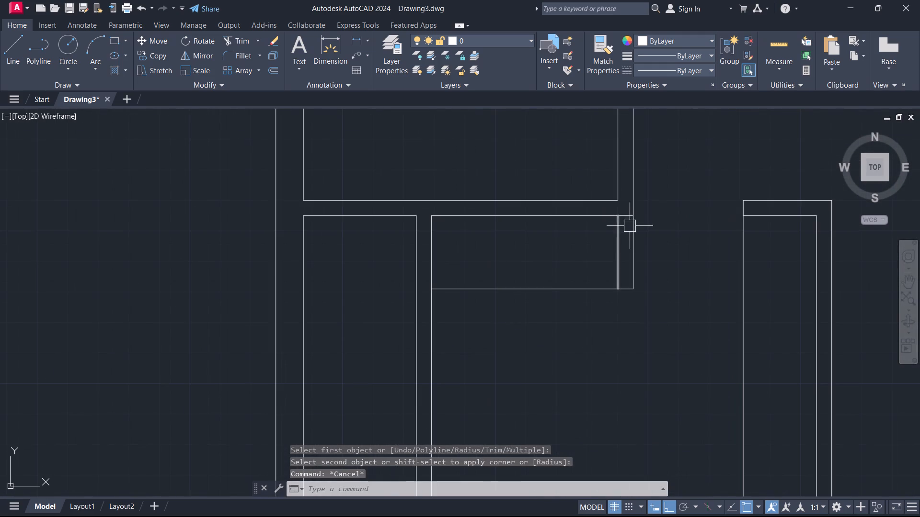
pyautogui.press('space')
pyautogui.click(605, 220)
pyautogui.click(616, 243)
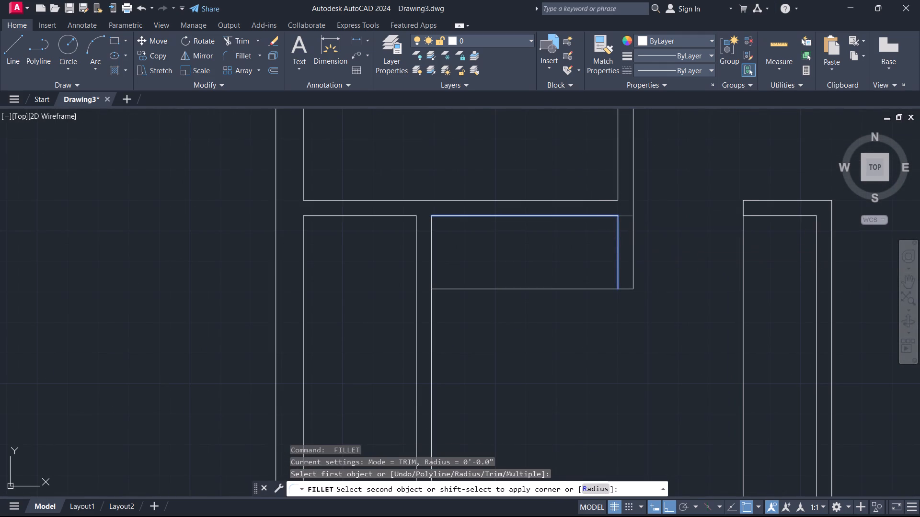
pyautogui.press('Escape')
# Draw a short line across the partition's thickness at the midpoint of its height.
pyautogui.scroll(-2, 569, 254)
pyautogui.moveTo(566, 255); pyautogui.dragTo(575, 298, button='middle')
pyautogui.scroll(-1, 573, 300)
pyautogui.moveTo(563, 325); pyautogui.dragTo(617, 280, button='middle')
pyautogui.scroll(2, 609, 289)
pyautogui.write('l')
pyautogui.press('space')
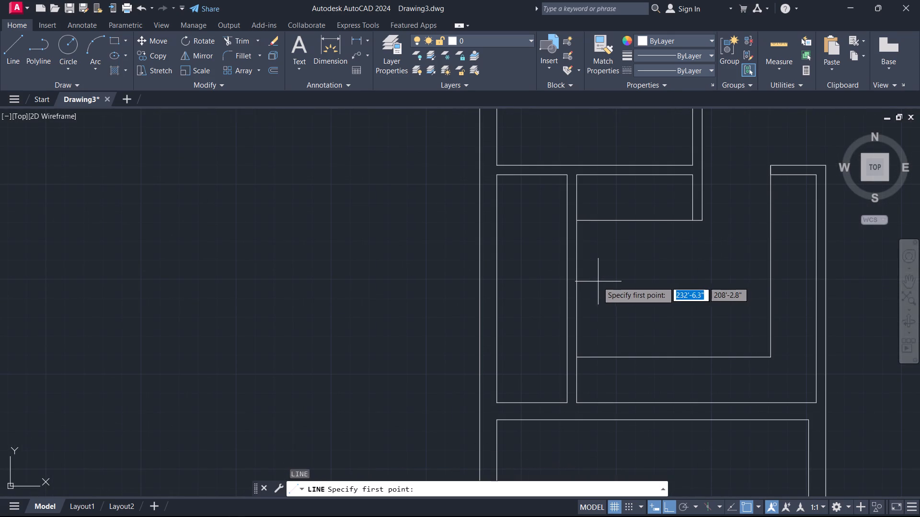
pyautogui.click(576, 292)
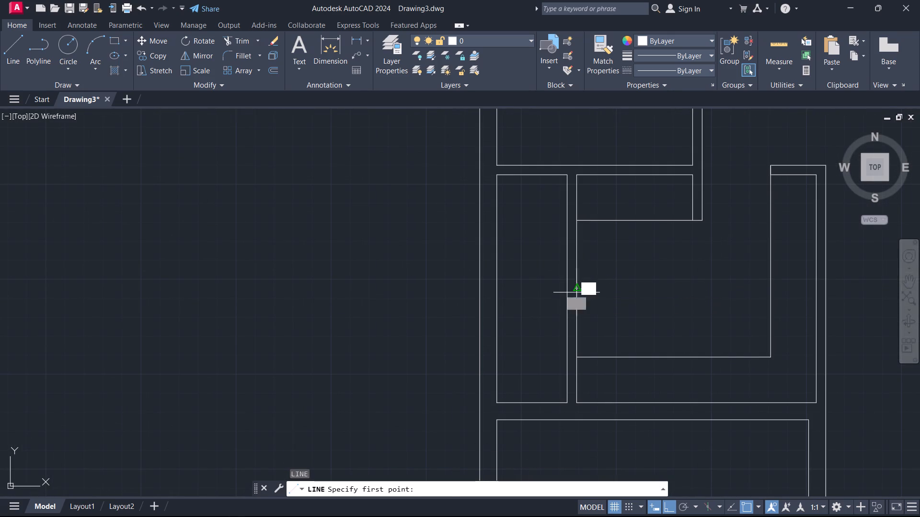
pyautogui.click(568, 289)
pyautogui.press('Escape')
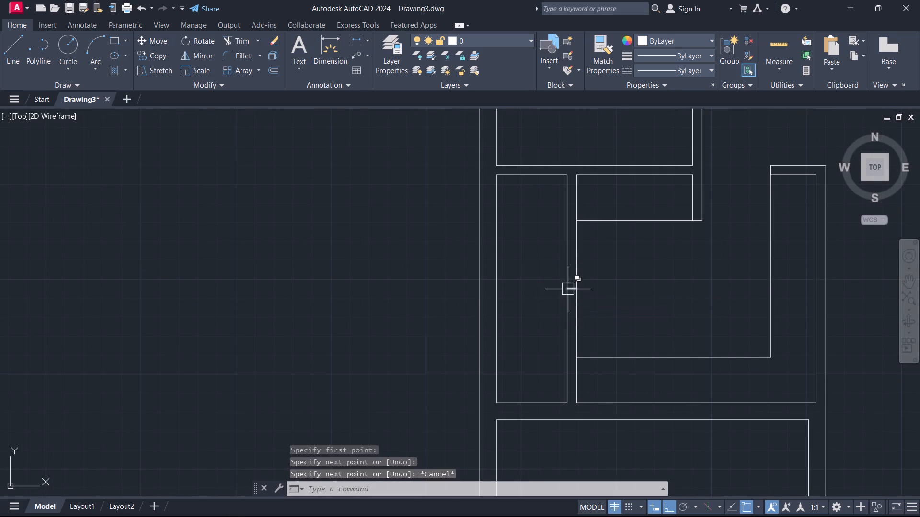
# Offset the short line across the partition's thickness by 1'6" both upward and downward.
pyautogui.press('o')
pyautogui.press('space')
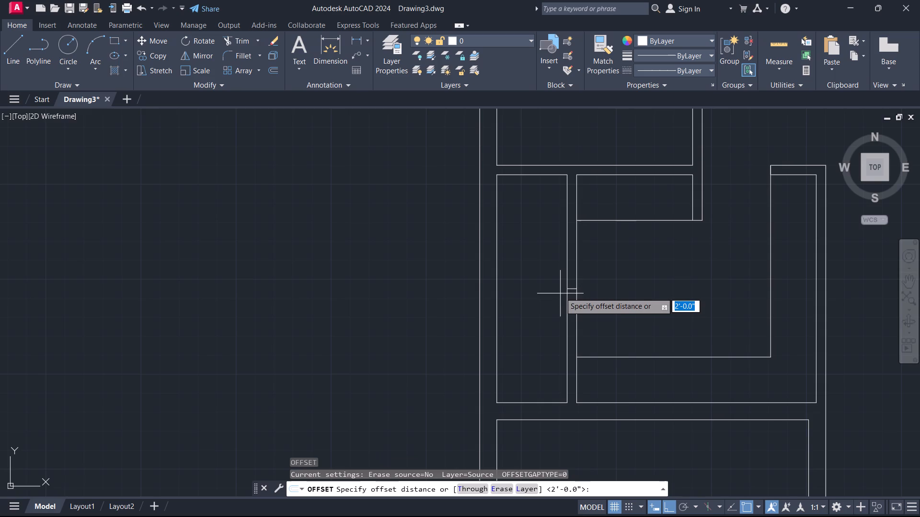
pyautogui.scroll(1, 565, 281)
pyautogui.write("1'")
pyautogui.press('6')
pyautogui.press('Return')
pyautogui.scroll(1, 563, 277)
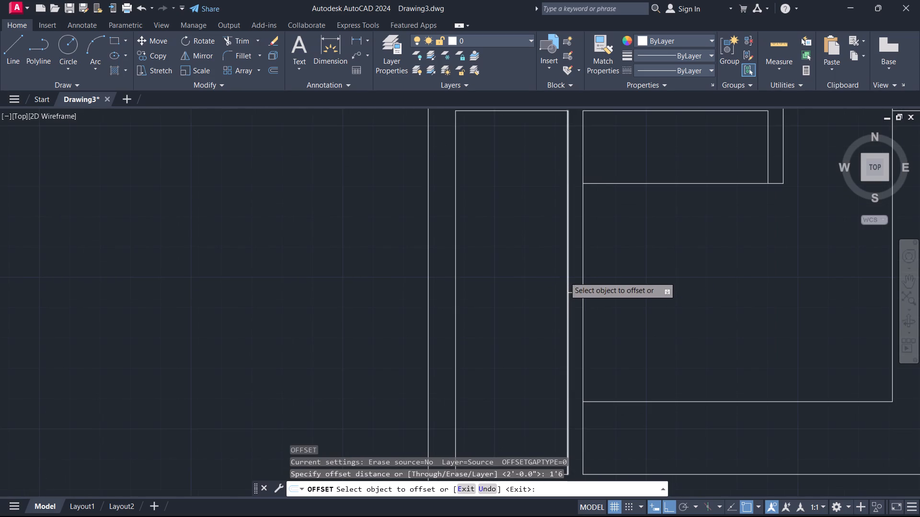
pyautogui.scroll(1, 565, 277)
pyautogui.click(588, 306)
pyautogui.click(586, 263)
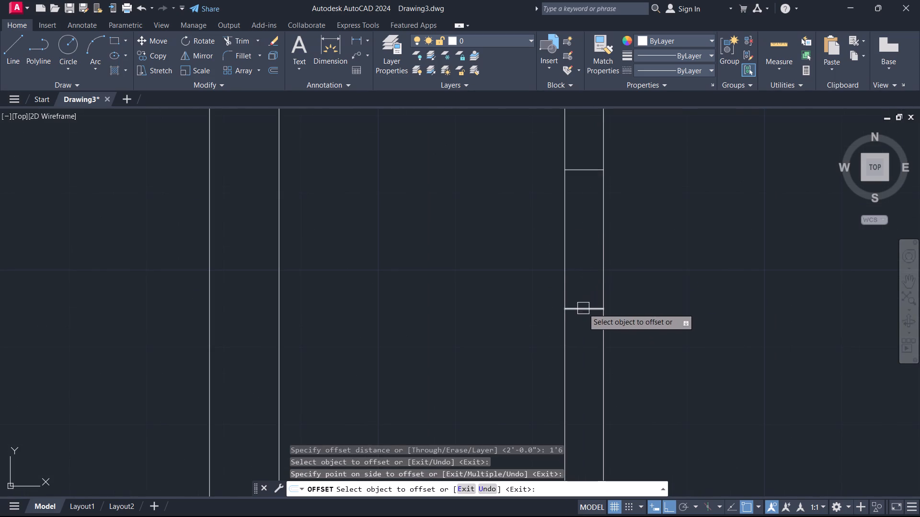
pyautogui.click(583, 308)
pyautogui.click(578, 347)
pyautogui.press('Escape')
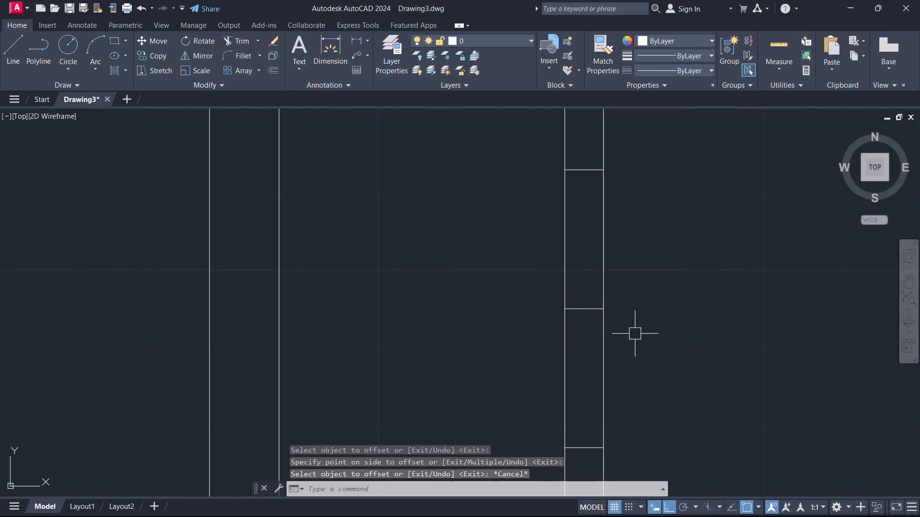
# Trim both partition lines between the two 1'6" offset lines and remove the middle line to open a doorway.
pyautogui.press('t')
pyautogui.press('r')
pyautogui.press('space')
pyautogui.click(629, 345)
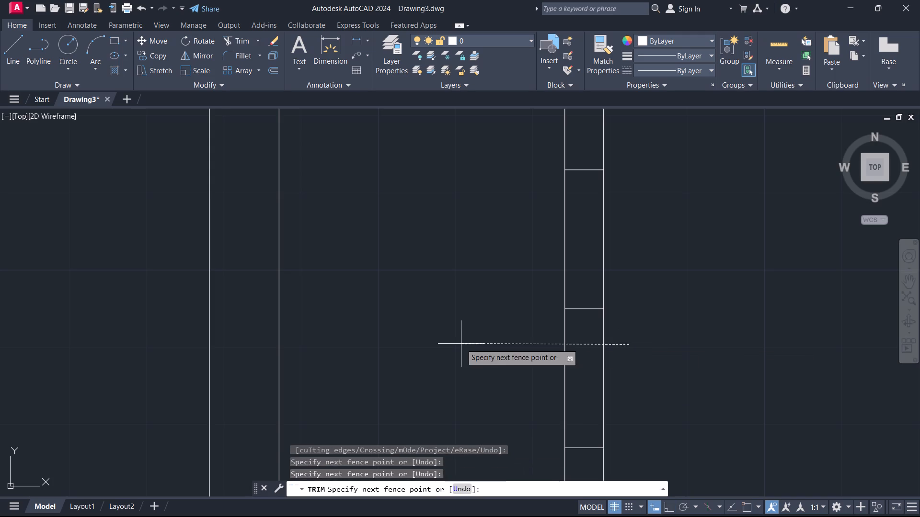
pyautogui.click(422, 344)
pyautogui.moveTo(587, 349); pyautogui.dragTo(586, 339)
pyautogui.moveTo(582, 266); pyautogui.dragTo(581, 274)
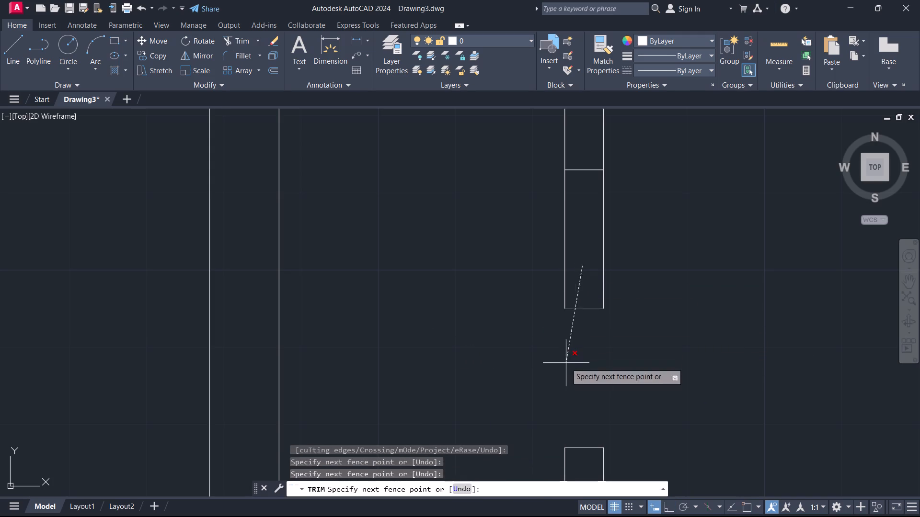
pyautogui.click(566, 363)
pyautogui.click(656, 299)
pyautogui.moveTo(524, 273); pyautogui.dragTo(522, 278)
pyautogui.press('Escape')
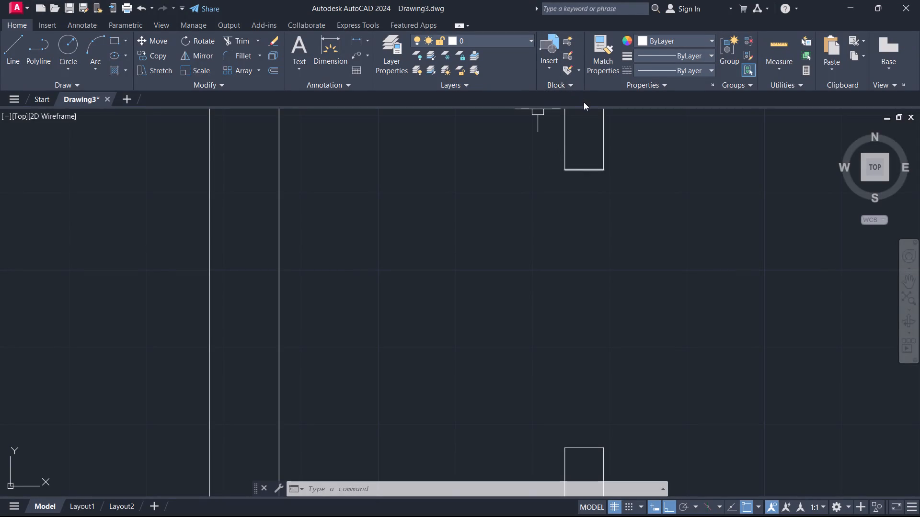
# Draw a short line across the upper wall of the small left-hand room at the midpoint of its inner line.
pyautogui.scroll(-3, 614, 168)
pyautogui.moveTo(625, 193); pyautogui.dragTo(468, 245, button='middle')
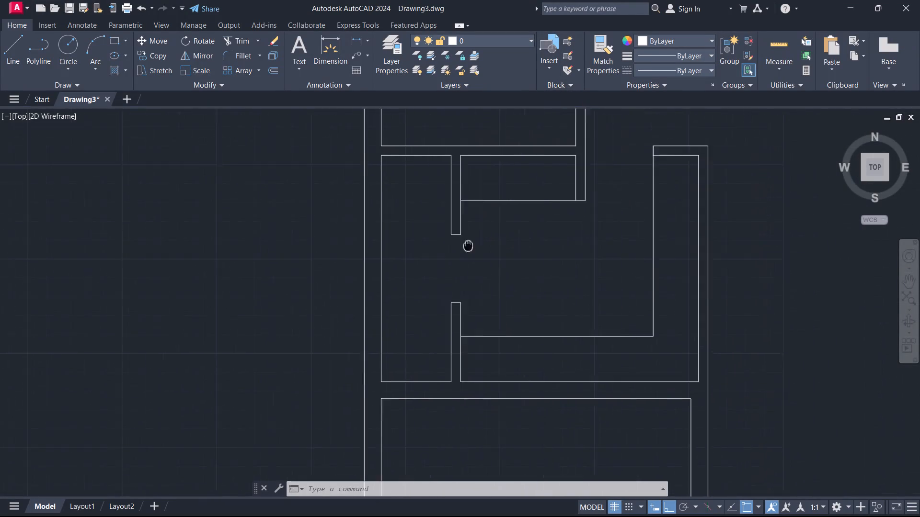
pyautogui.moveTo(468, 245); pyautogui.dragTo(381, 248, button='middle')
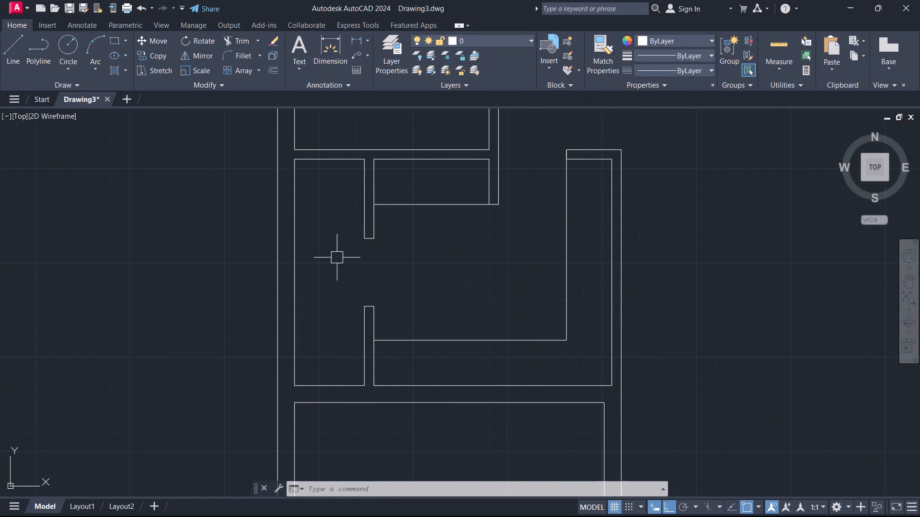
pyautogui.scroll(-1, 568, 249)
pyautogui.moveTo(581, 274); pyautogui.dragTo(494, 282, button='middle')
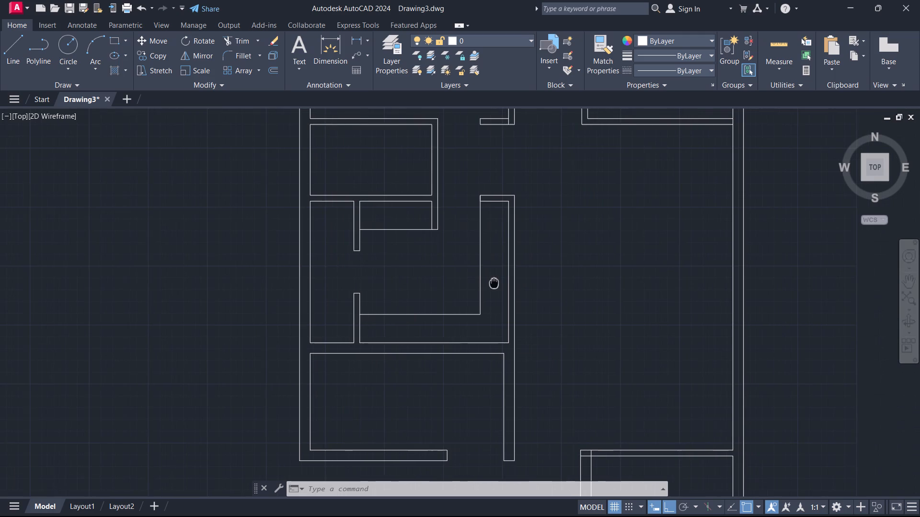
pyautogui.moveTo(494, 282); pyautogui.dragTo(494, 282, button='middle')
pyautogui.moveTo(469, 171); pyautogui.dragTo(612, 290, button='middle')
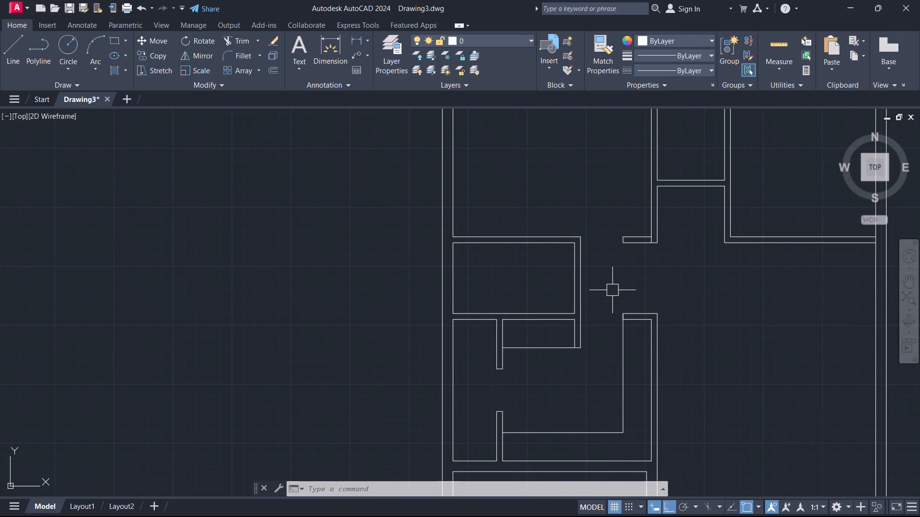
pyautogui.scroll(1, 611, 285)
pyautogui.press('l')
pyautogui.press('space')
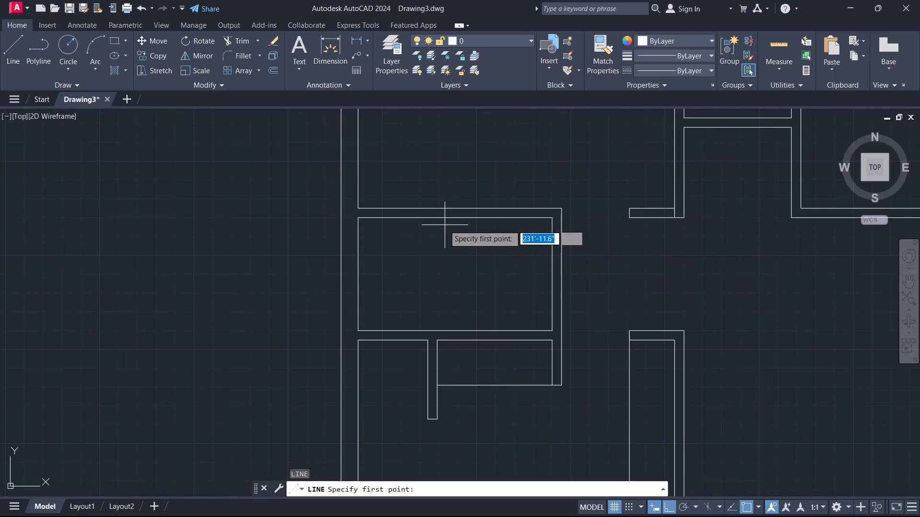
pyautogui.click(455, 218)
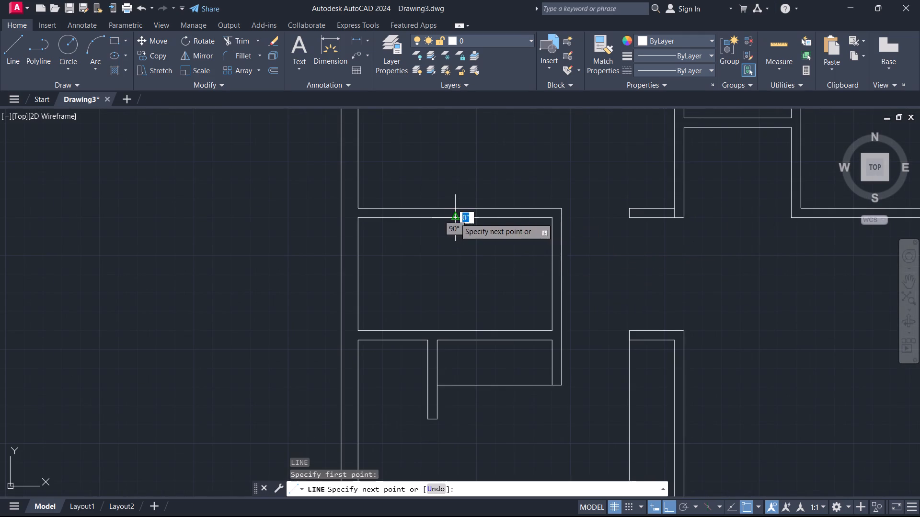
pyautogui.click(455, 205)
pyautogui.press('Escape')
# Offset the short line across the small room's upper wall by 2'6" toward the left outer wall.
pyautogui.write('o')
pyautogui.press('space')
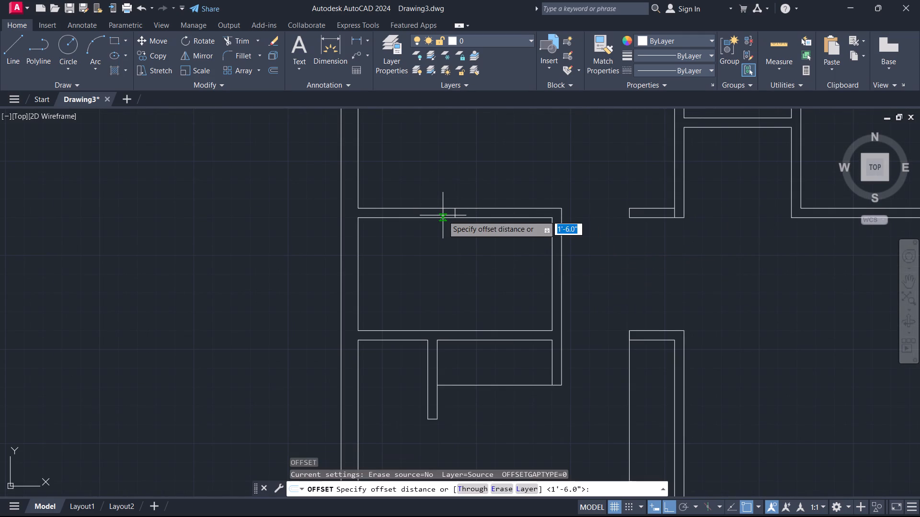
pyautogui.press('2')
pyautogui.press("'")
pyautogui.press('6')
pyautogui.press('Return')
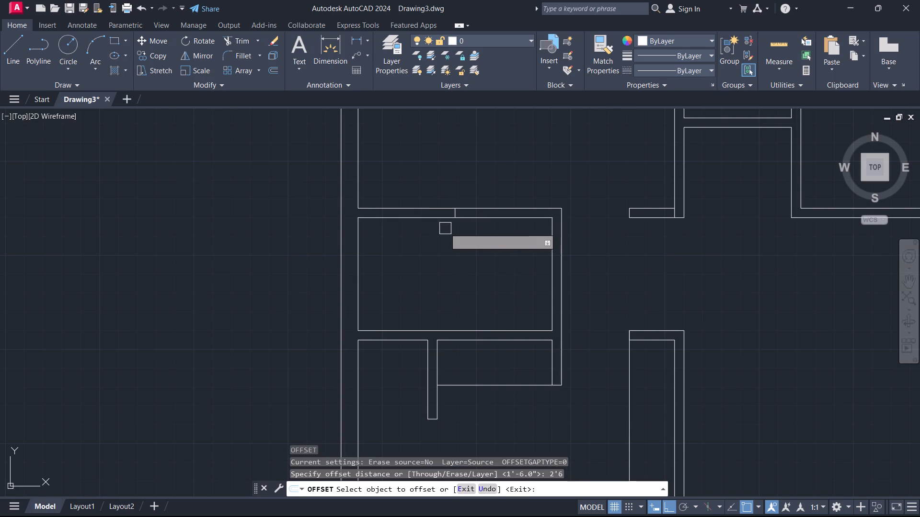
pyautogui.scroll(2, 422, 210)
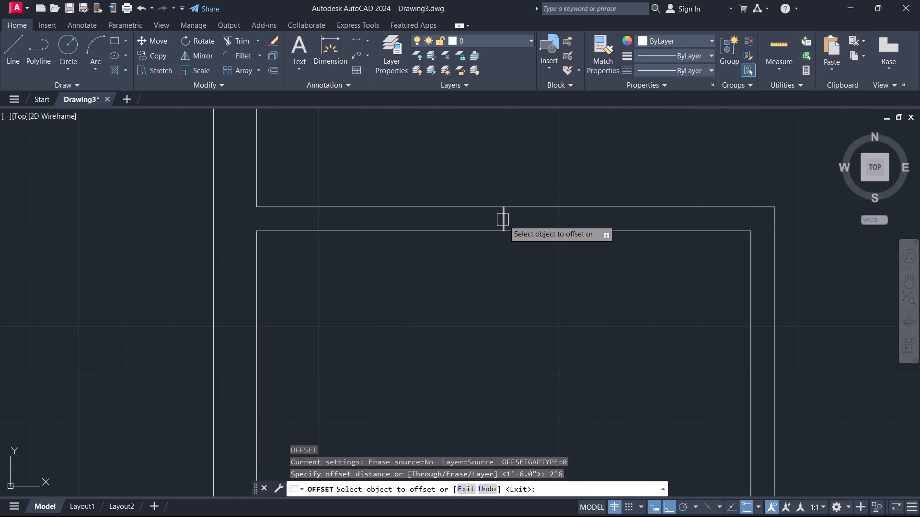
pyautogui.click(504, 220)
pyautogui.click(419, 218)
pyautogui.press('Escape')
# Trim both upper wall lines of the small room between the two short cross lines to open a 2'6" doorway.
pyautogui.write('tr')
pyautogui.press('space')
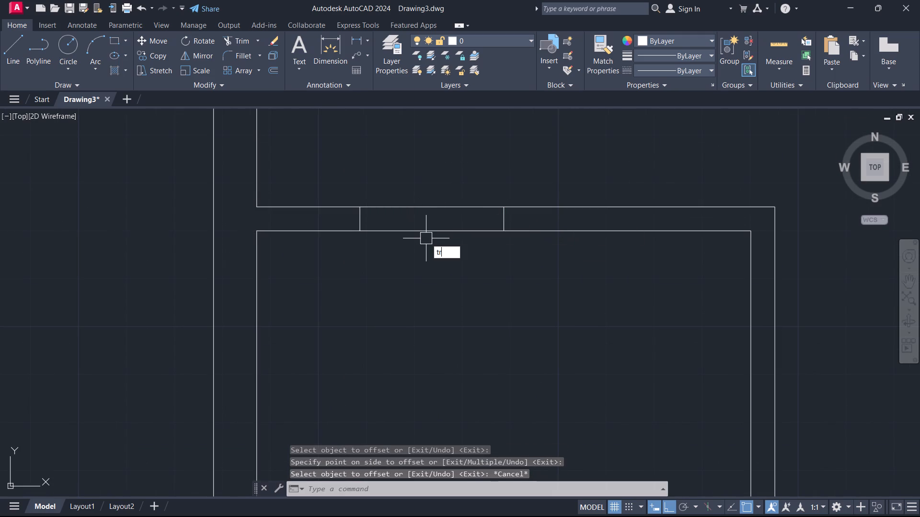
pyautogui.click(426, 238)
pyautogui.click(432, 190)
pyautogui.press('Escape')
# Fillet the large upper-left room's inner right wall line with the upper line of the short wall stub into a square corner.
pyautogui.scroll(-2, 451, 208)
pyautogui.moveTo(451, 209); pyautogui.dragTo(563, 232, button='middle')
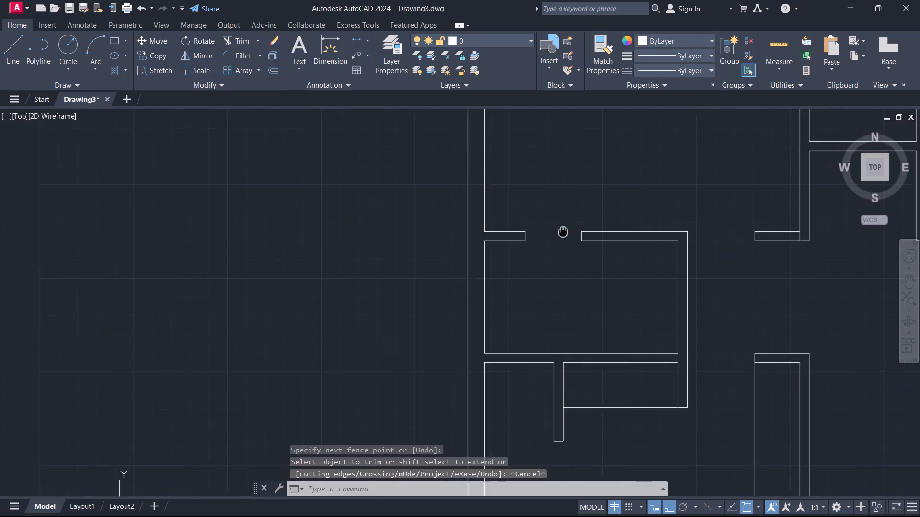
pyautogui.moveTo(563, 232); pyautogui.dragTo(577, 220, button='middle')
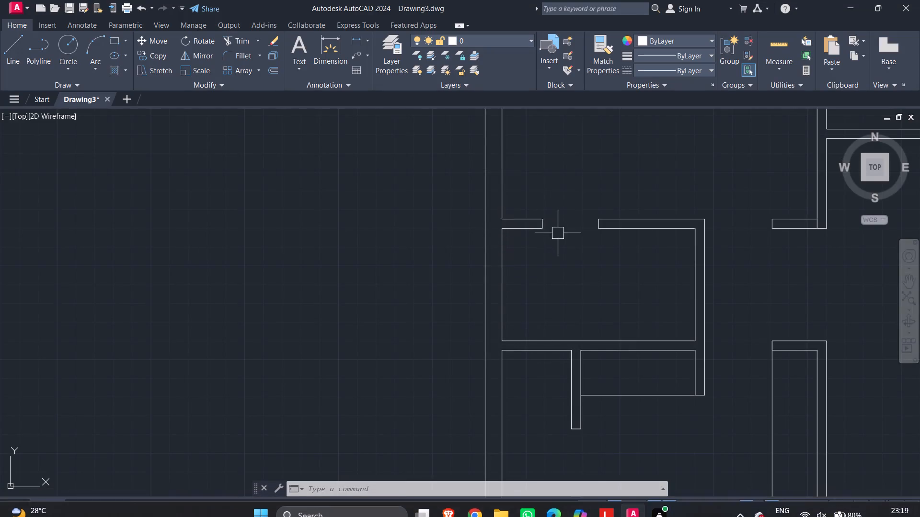
pyautogui.scroll(-1, 558, 233)
pyautogui.moveTo(558, 233); pyautogui.dragTo(355, 229, button='middle')
pyautogui.scroll(1, 470, 231)
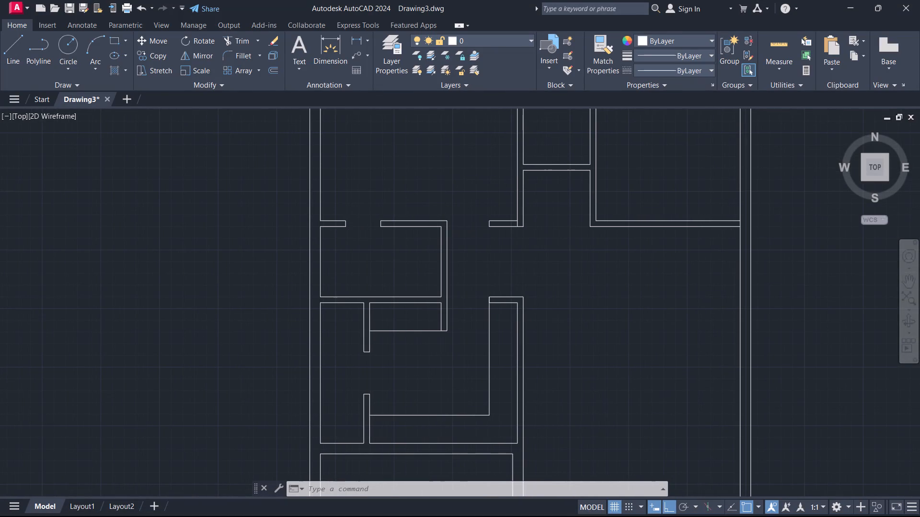
pyautogui.scroll(1, 563, 250)
pyautogui.moveTo(564, 222); pyautogui.dragTo(575, 332, button='middle')
pyautogui.scroll(1, 571, 332)
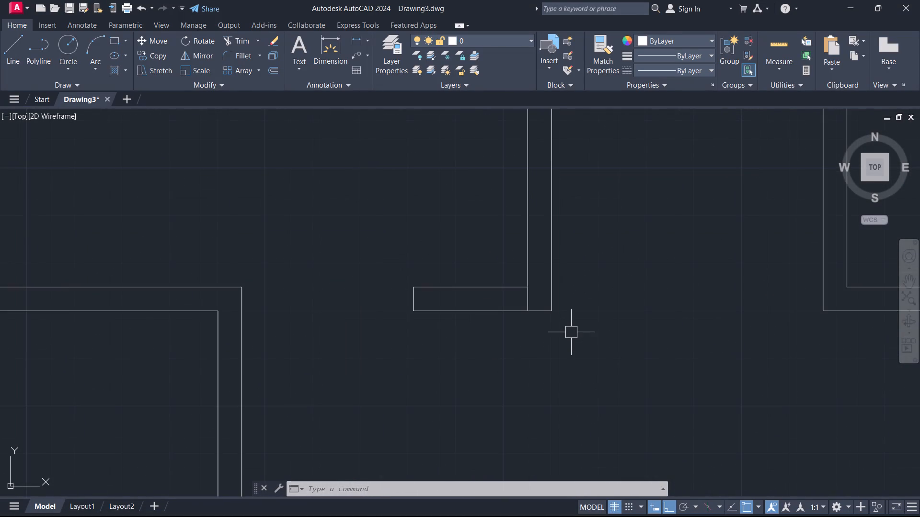
pyautogui.press('f')
pyautogui.press('space')
pyautogui.click(528, 257)
pyautogui.click(497, 287)
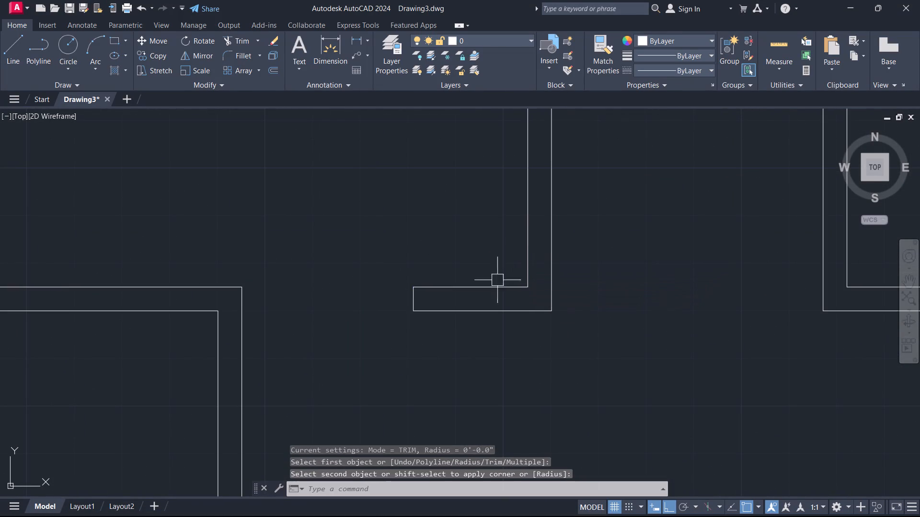
# Trim the right outer wall's inner line between the two lines of the upper-right room's bottom wall to open the junction.
pyautogui.scroll(-3, 502, 211)
pyautogui.moveTo(501, 211); pyautogui.dragTo(330, 275, button='middle')
pyautogui.scroll(1, 425, 223)
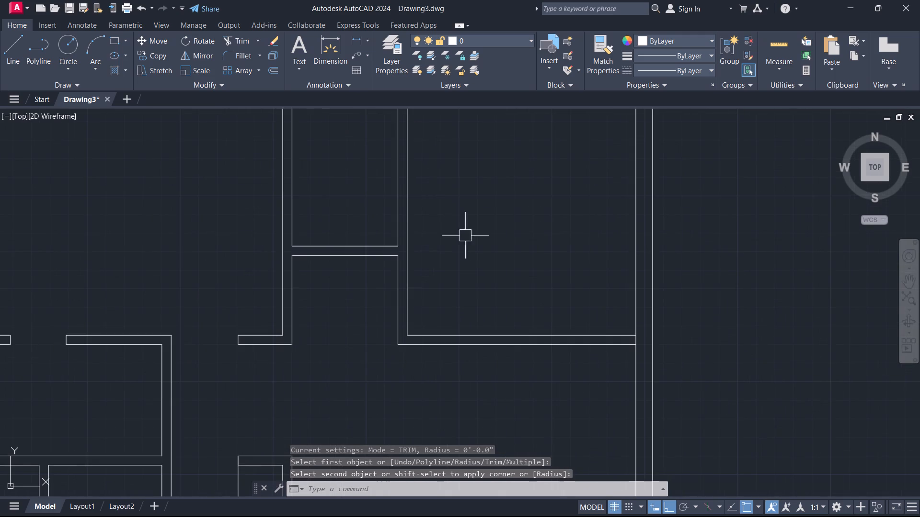
pyautogui.scroll(-1, 520, 252)
pyautogui.moveTo(521, 252); pyautogui.dragTo(473, 241, button='middle')
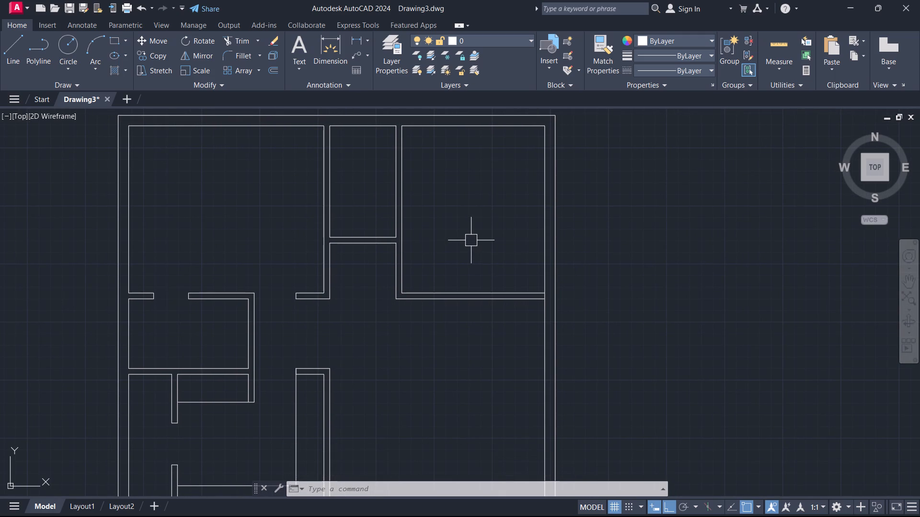
pyautogui.scroll(1, 471, 233)
pyautogui.moveTo(471, 233); pyautogui.dragTo(450, 243, button='middle')
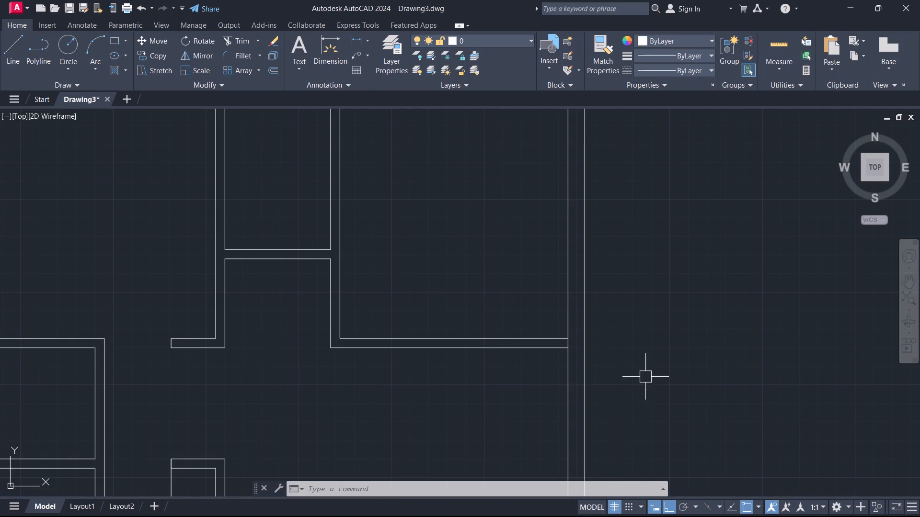
pyautogui.scroll(-1, 583, 325)
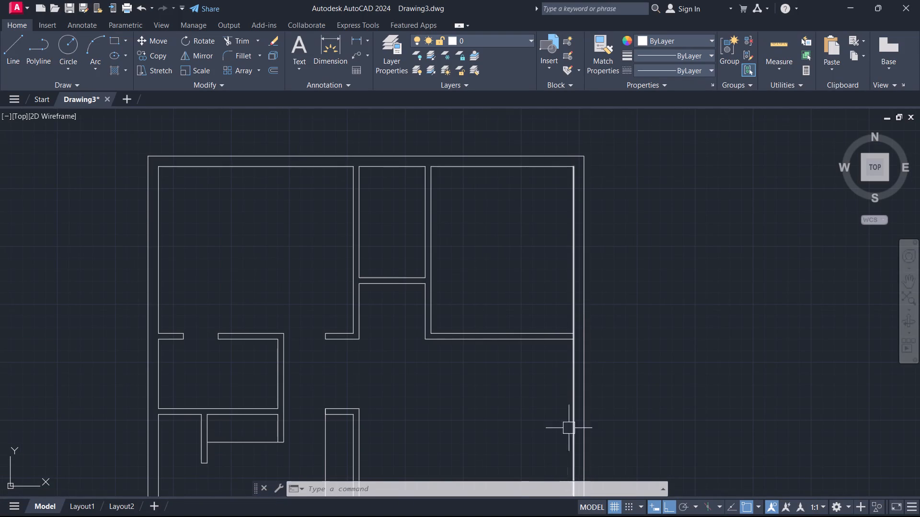
pyautogui.moveTo(570, 303); pyautogui.dragTo(610, 273, button='middle')
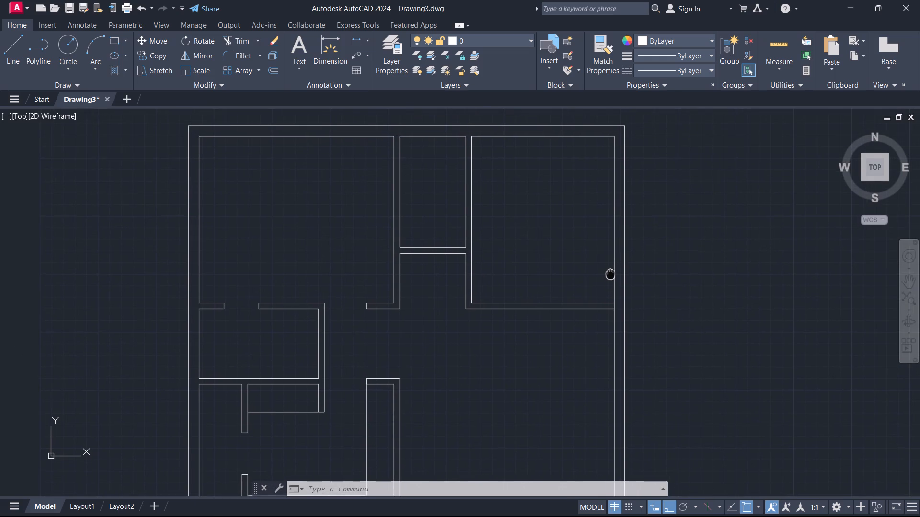
pyautogui.moveTo(610, 273); pyautogui.dragTo(609, 274, button='middle')
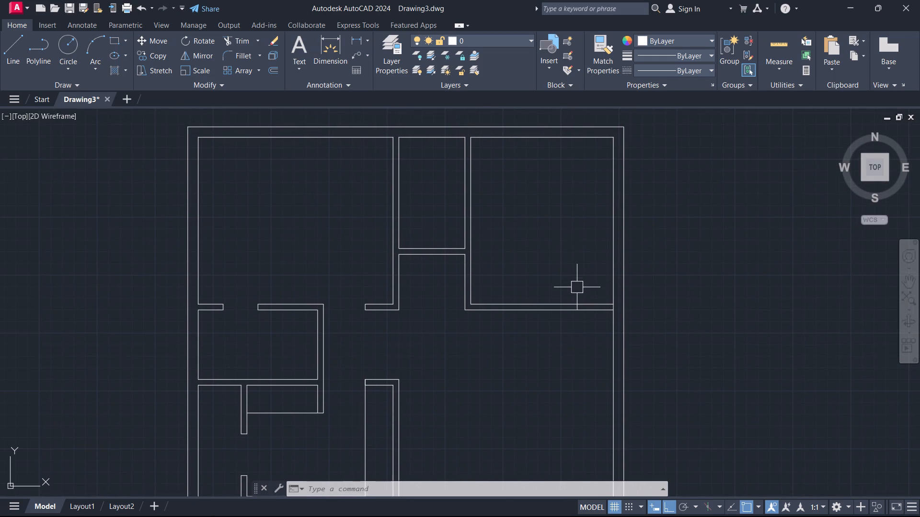
pyautogui.scroll(3, 617, 314)
pyautogui.press('t')
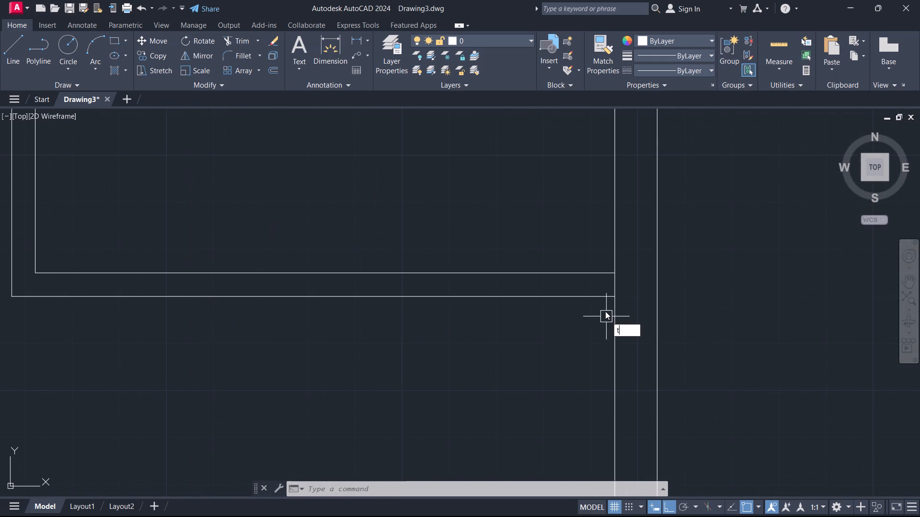
pyautogui.press('r')
pyautogui.press('space')
pyautogui.scroll(2, 606, 289)
pyautogui.click(607, 287)
pyautogui.press('Escape')
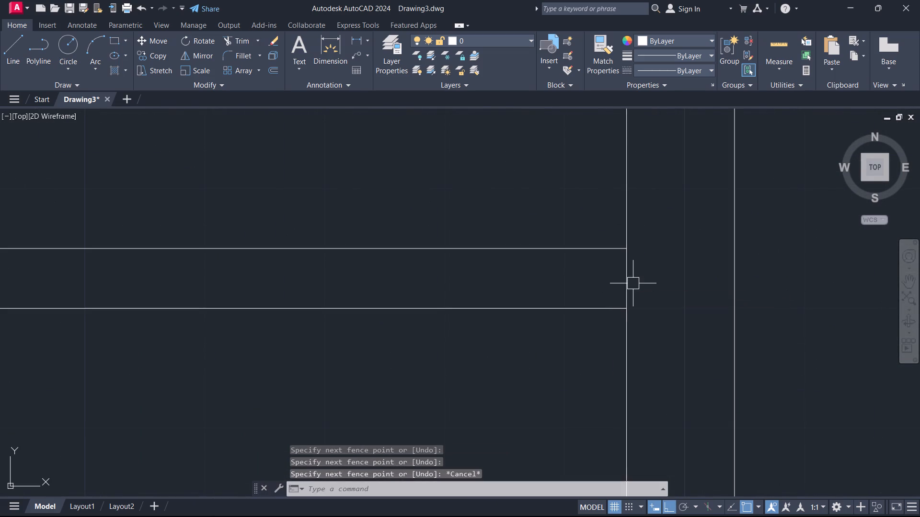
pyautogui.press('space')
pyautogui.click(633, 283)
pyautogui.click(614, 283)
pyautogui.press('Escape')
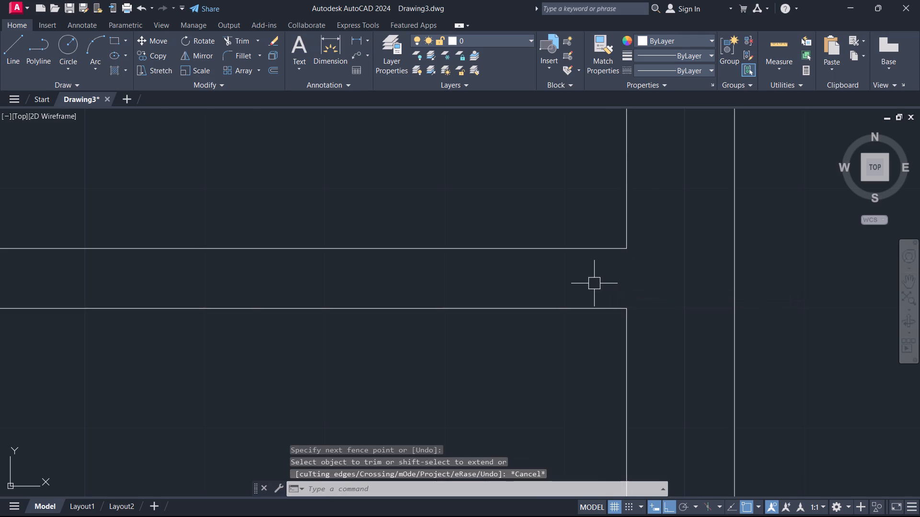
# Extend the upper line of the upper-right room's bottom wall leftward to the far line of the adjoining vertical partition.
pyautogui.scroll(-3, 591, 283)
pyautogui.moveTo(589, 283); pyautogui.dragTo(816, 440, button='middle')
pyautogui.scroll(-1, 596, 290)
pyautogui.moveTo(736, 409); pyautogui.dragTo(713, 388, button='middle')
pyautogui.scroll(1, 735, 409)
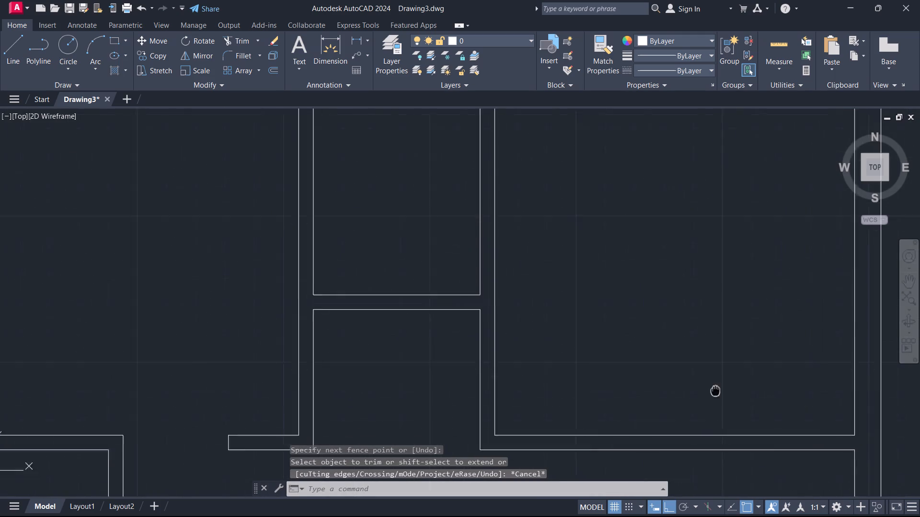
pyautogui.moveTo(713, 388); pyautogui.dragTo(690, 356, button='middle')
pyautogui.moveTo(448, 282); pyautogui.dragTo(482, 263, button='middle')
pyautogui.write('ex')
pyautogui.press('space')
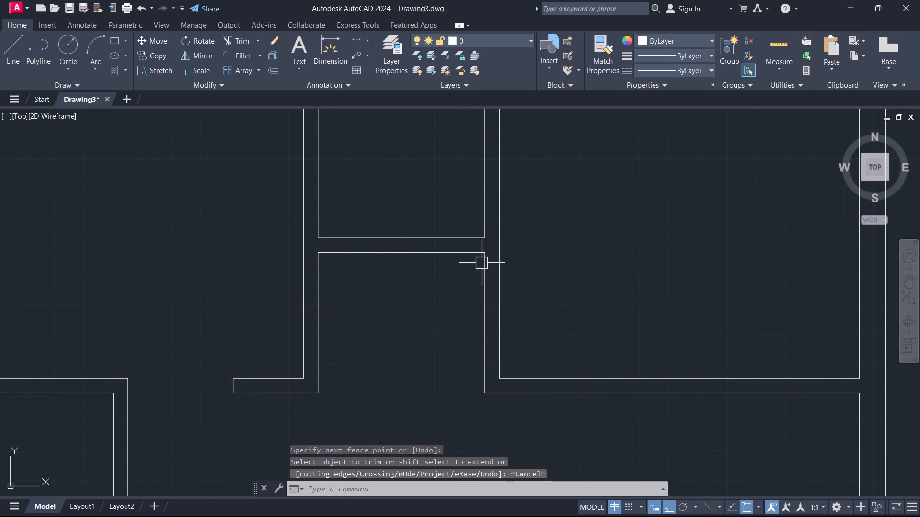
pyautogui.click(530, 378)
pyautogui.press('Escape')
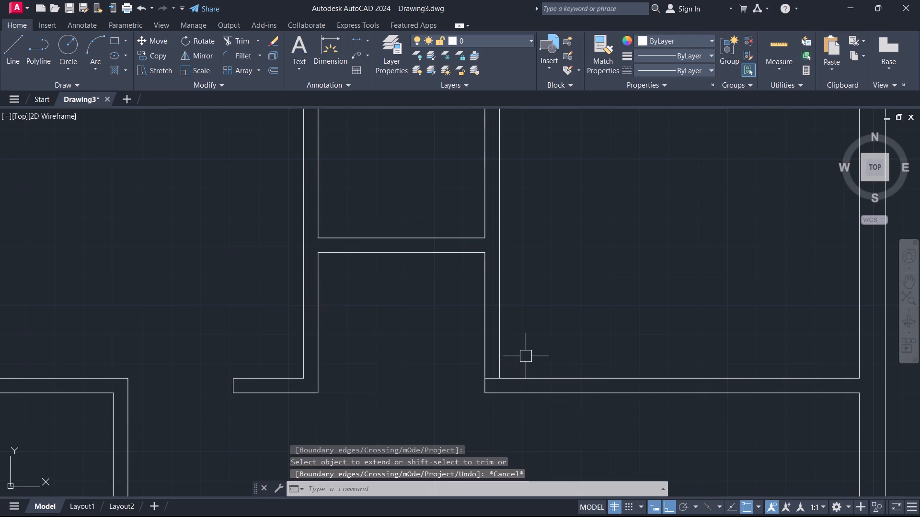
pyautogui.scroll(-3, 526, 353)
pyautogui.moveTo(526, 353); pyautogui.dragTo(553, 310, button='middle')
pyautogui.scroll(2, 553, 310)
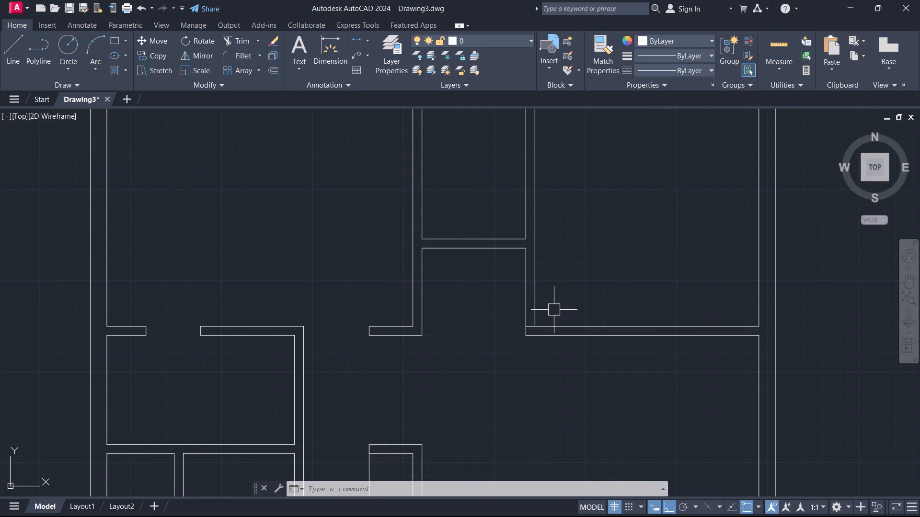
# Offset the upper line of the upper-right room's bottom wall 3' upward into the room.
pyautogui.scroll(-2, 554, 310)
pyautogui.moveTo(553, 311); pyautogui.dragTo(515, 362, button='middle')
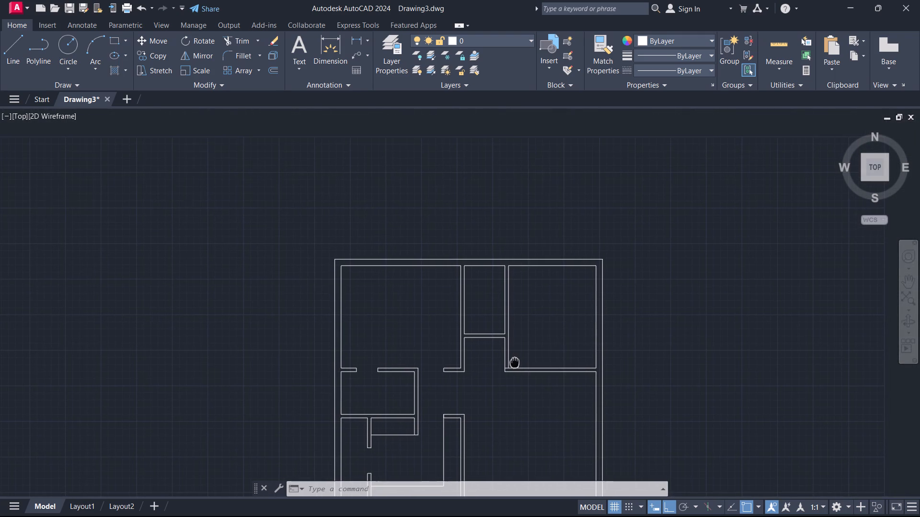
pyautogui.scroll(2, 515, 362)
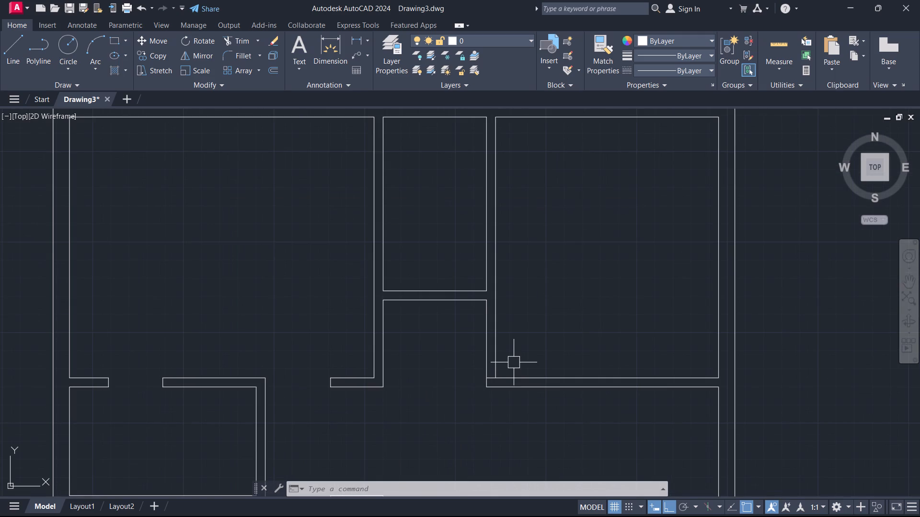
pyautogui.write('o')
pyautogui.press('space')
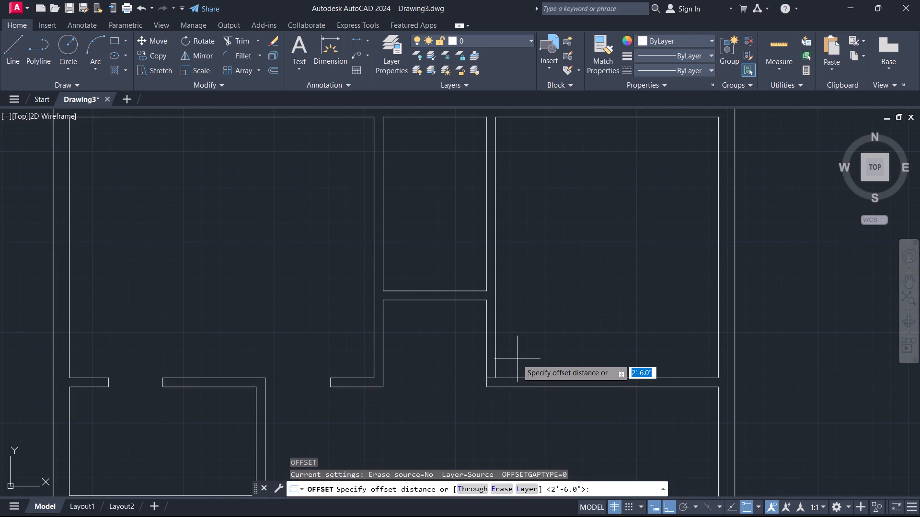
pyautogui.write("3'")
pyautogui.press('Return')
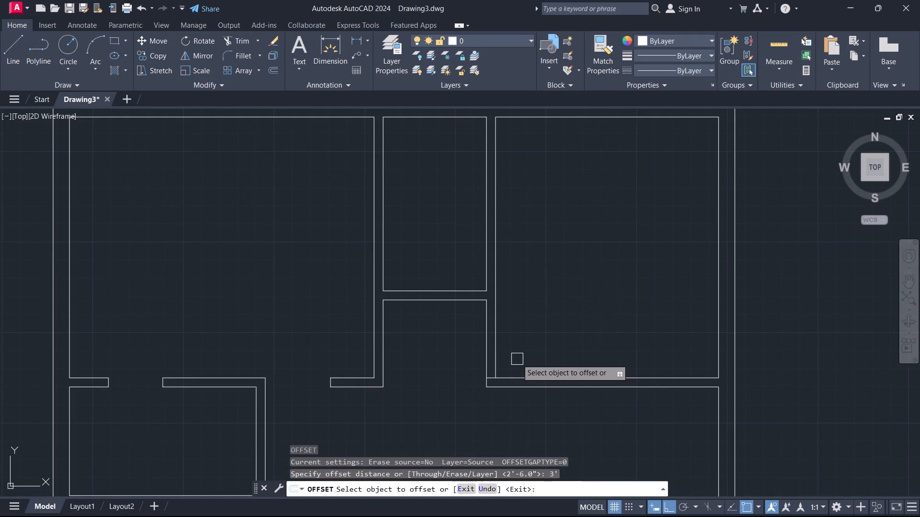
pyautogui.click(566, 373)
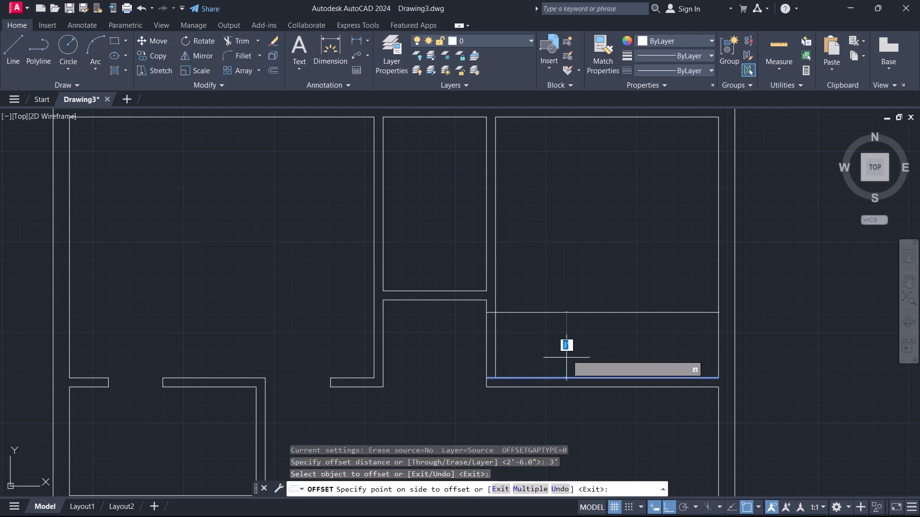
pyautogui.click(570, 323)
pyautogui.press('Escape')
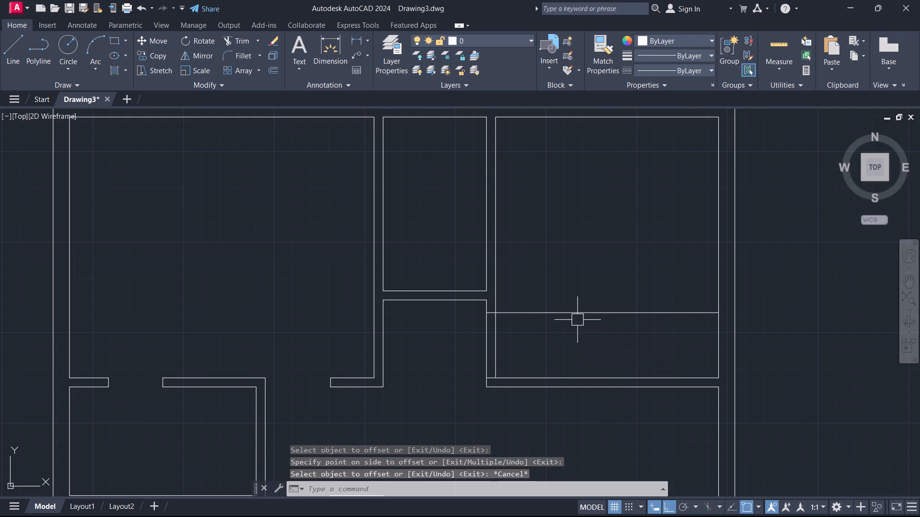
# Trim the 3' offset line and both partition lines below it to open a 3' doorway into the upper-right room.
pyautogui.press('t')
pyautogui.write('r')
pyautogui.press('space')
pyautogui.click(584, 329)
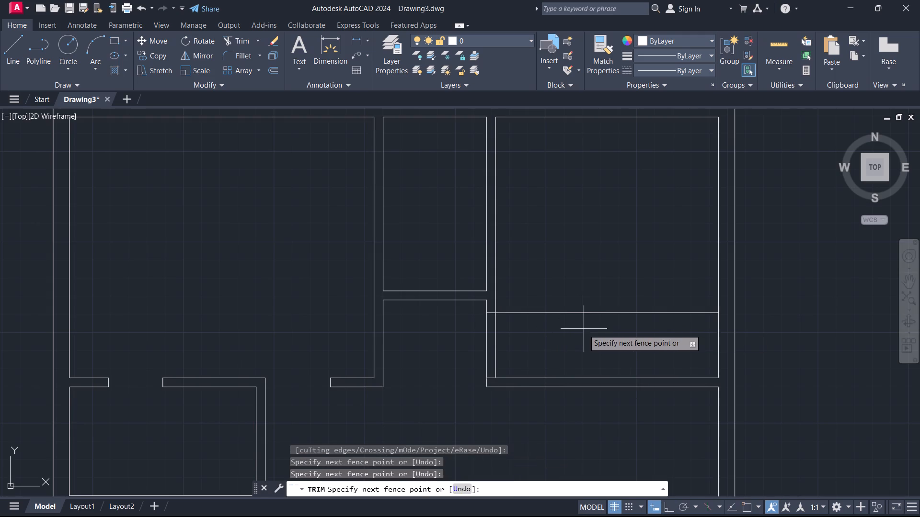
pyautogui.click(586, 299)
pyautogui.click(536, 335)
pyautogui.click(478, 346)
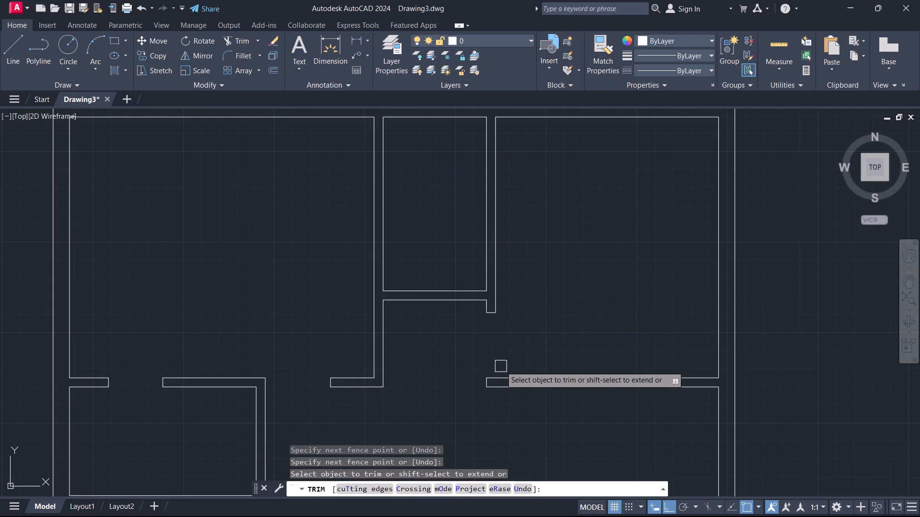
pyautogui.scroll(1, 501, 366)
pyautogui.moveTo(540, 334); pyautogui.dragTo(600, 330, button='middle')
pyautogui.press('Escape')
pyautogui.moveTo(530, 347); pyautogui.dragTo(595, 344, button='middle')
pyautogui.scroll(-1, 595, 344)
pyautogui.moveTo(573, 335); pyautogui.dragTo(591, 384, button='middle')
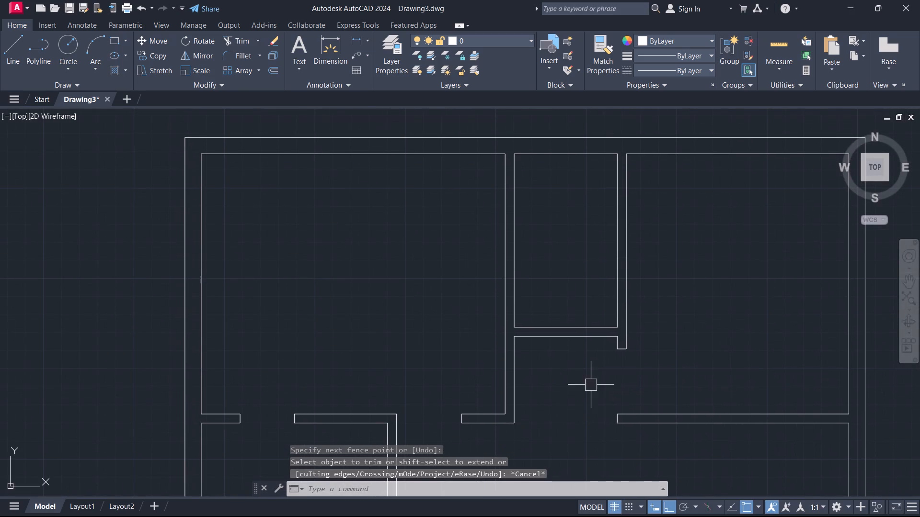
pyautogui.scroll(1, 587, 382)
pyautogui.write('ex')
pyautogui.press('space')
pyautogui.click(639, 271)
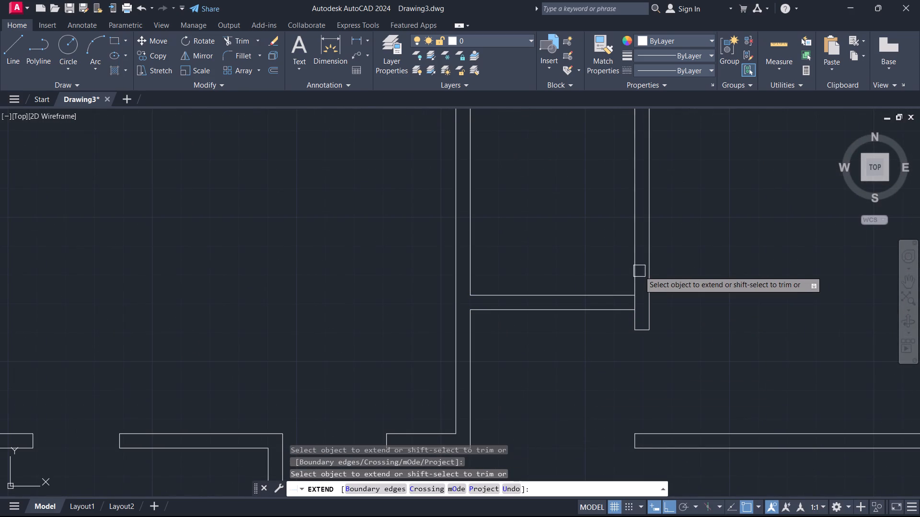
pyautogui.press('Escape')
# Offset the narrow middle room's right wall line 2'6" leftward into that room.
pyautogui.write('o')
pyautogui.press('space')
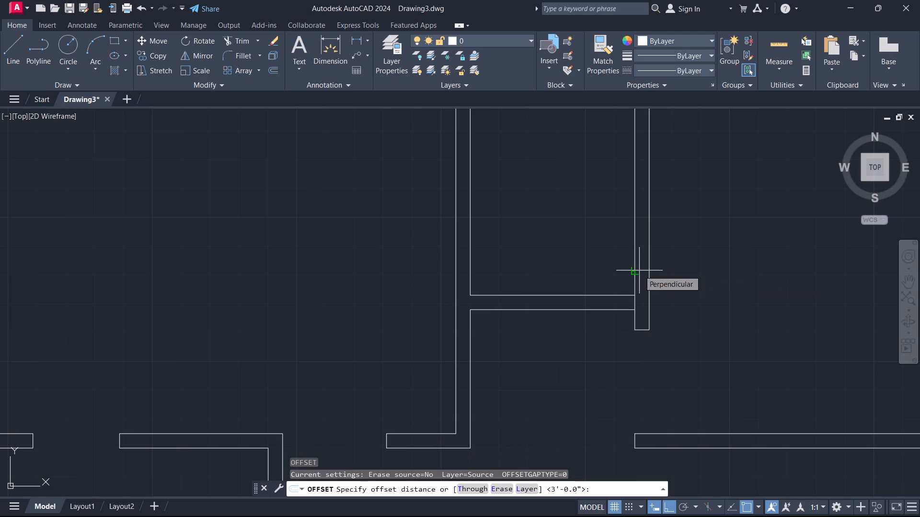
pyautogui.write("2'6")
pyautogui.press('Return')
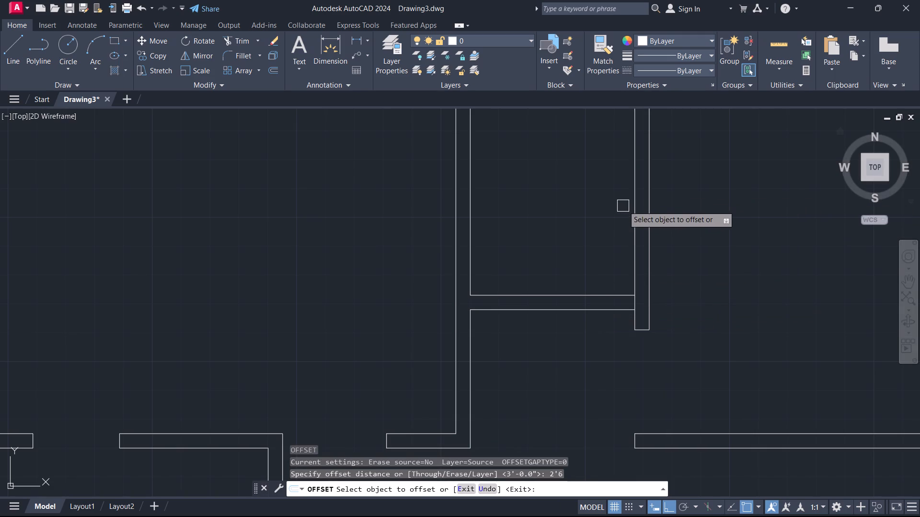
pyautogui.click(629, 206)
pyautogui.click(613, 211)
pyautogui.press('Escape')
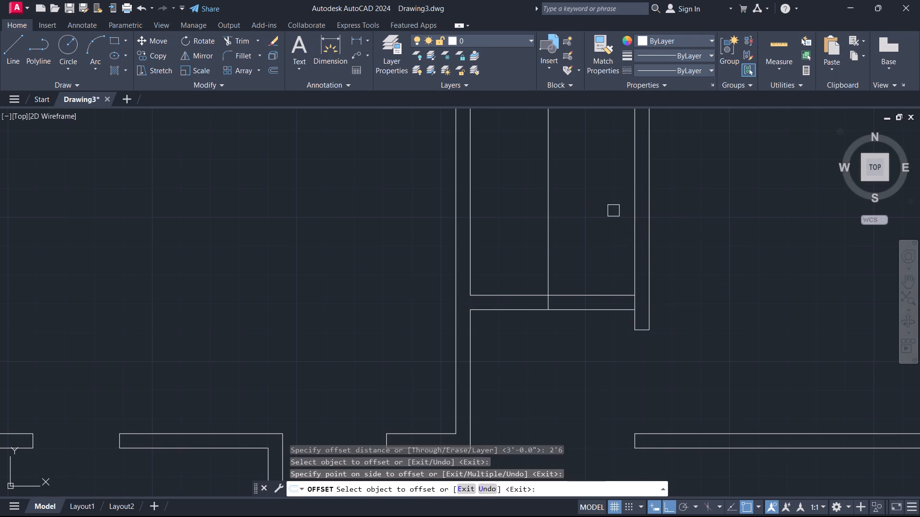
# Trim the narrow middle room's bottom wall lines and the excess of the offset line to open a 2'6" doorway.
pyautogui.write('tr')
pyautogui.press('space')
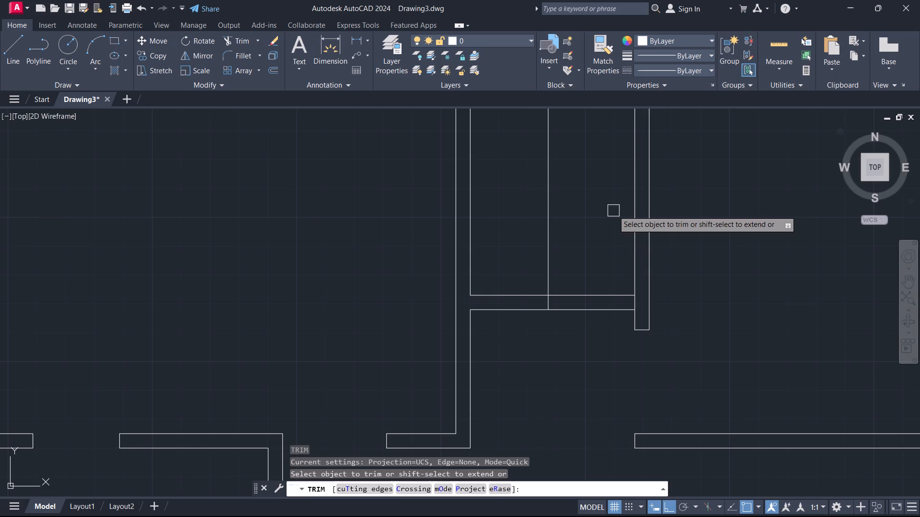
pyautogui.click(613, 241)
pyautogui.click(613, 366)
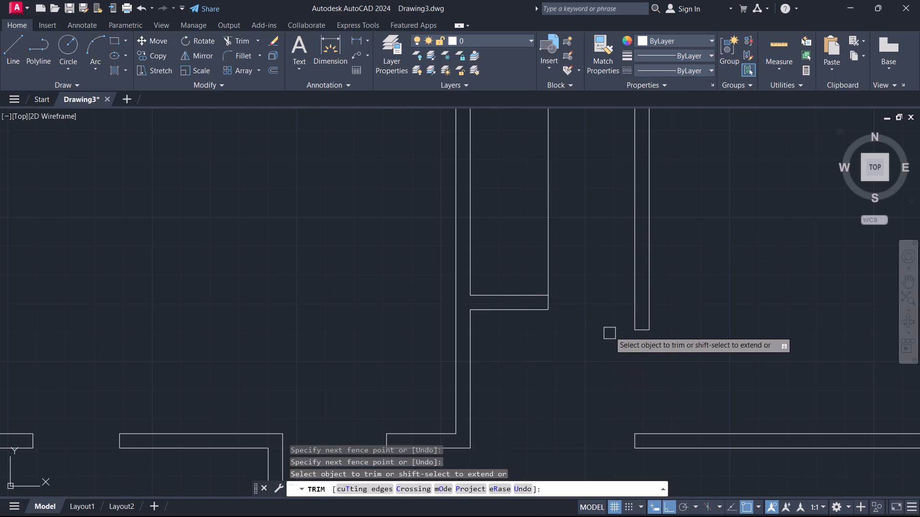
pyautogui.moveTo(605, 279); pyautogui.dragTo(600, 271)
pyautogui.click(519, 202)
pyautogui.press('Escape')
# Examine the new doorway ends and the walls in the middle and lower parts of the floor plan.
pyautogui.scroll(-2, 540, 258)
pyautogui.scroll(1, 540, 262)
pyautogui.scroll(-1, 540, 263)
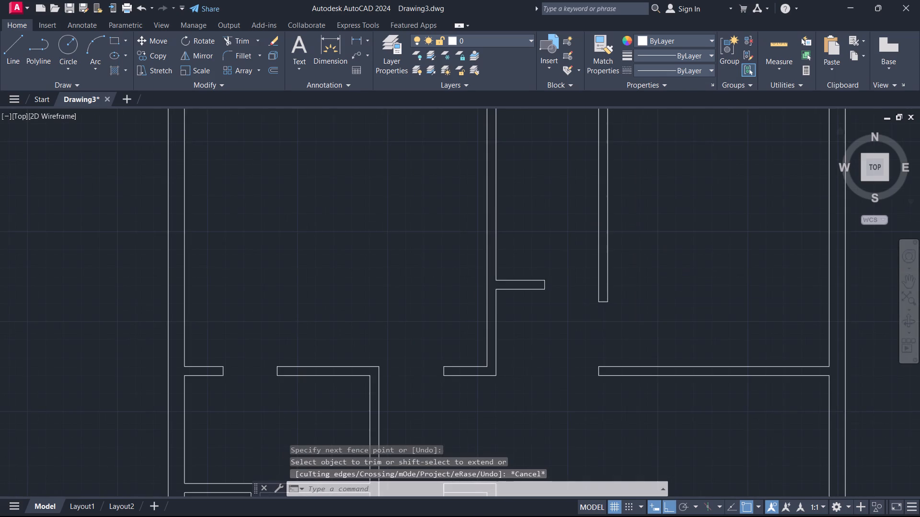
pyautogui.scroll(3, 540, 263)
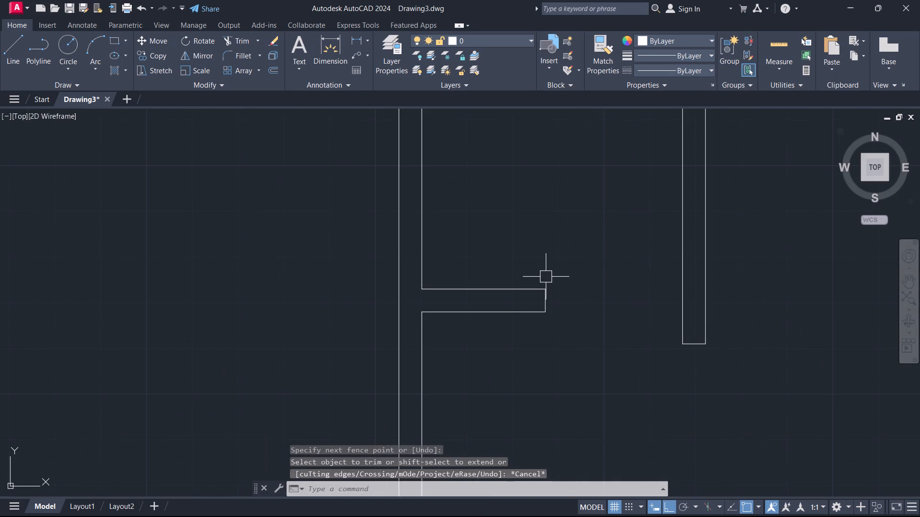
pyautogui.scroll(-2, 569, 289)
pyautogui.scroll(-1, 592, 324)
pyautogui.moveTo(593, 325); pyautogui.dragTo(541, 232, button='middle')
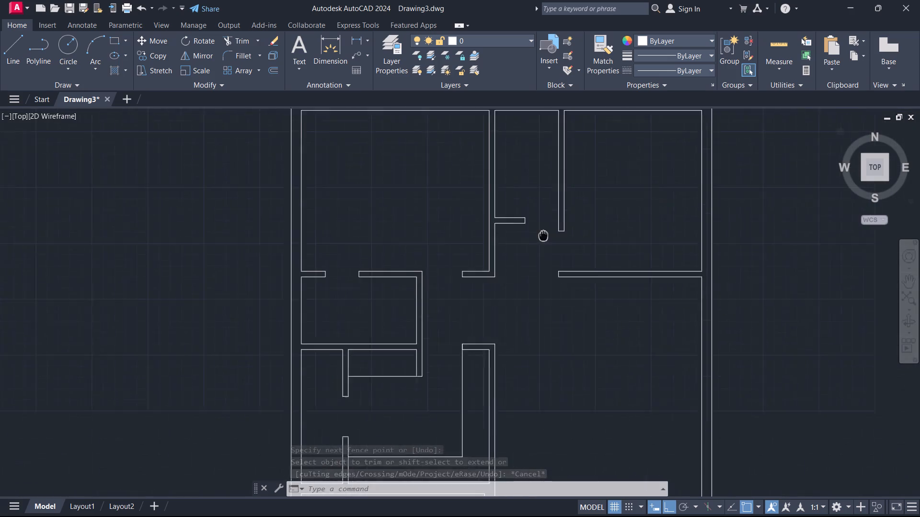
pyautogui.moveTo(541, 232); pyautogui.dragTo(505, 232, button='middle')
pyautogui.moveTo(510, 292); pyautogui.dragTo(546, 237, button='middle')
pyautogui.scroll(1, 498, 325)
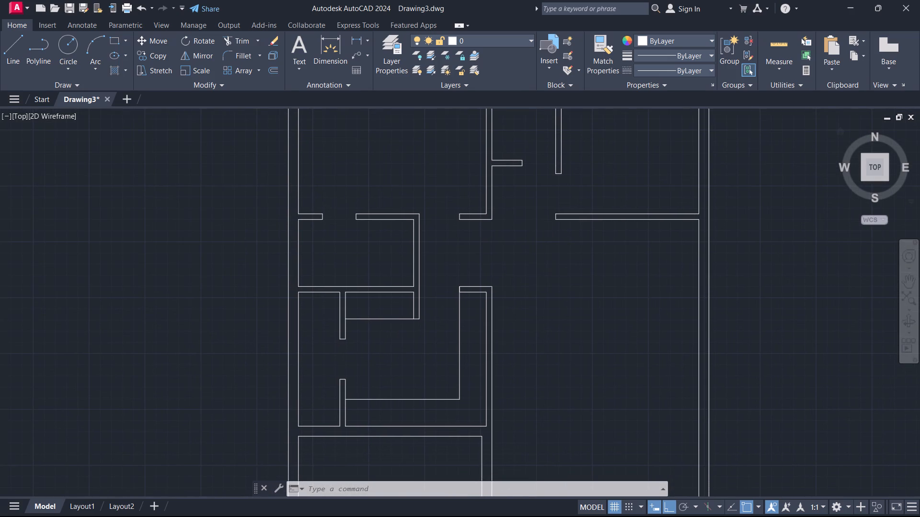
pyautogui.moveTo(529, 341); pyautogui.dragTo(540, 276, button='middle')
pyautogui.scroll(-1, 540, 276)
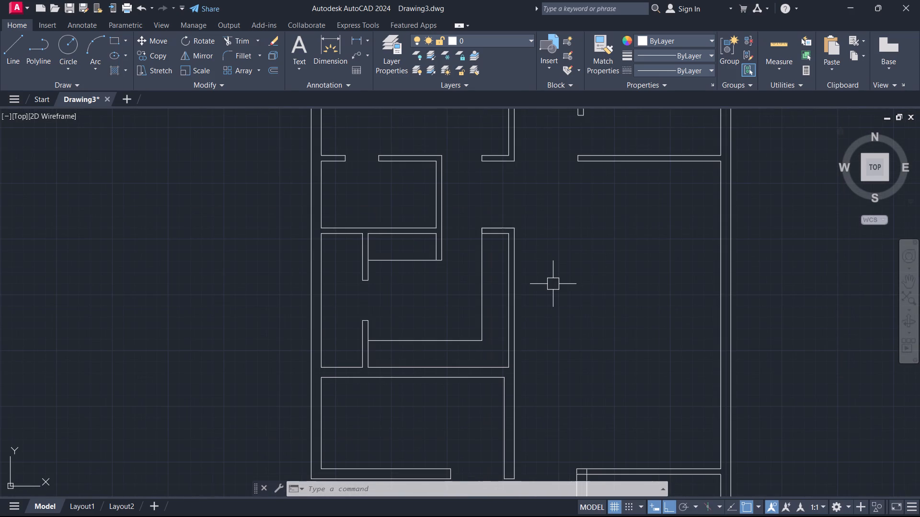
pyautogui.scroll(1, 554, 285)
pyautogui.scroll(-1, 483, 229)
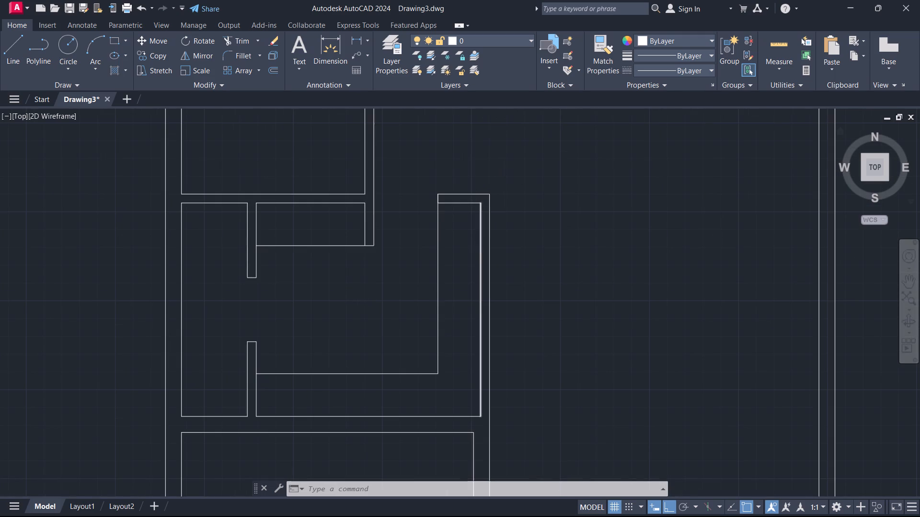
pyautogui.hotkey('alt', 'Tab')
pyautogui.hotkey('alt', 'Tab')
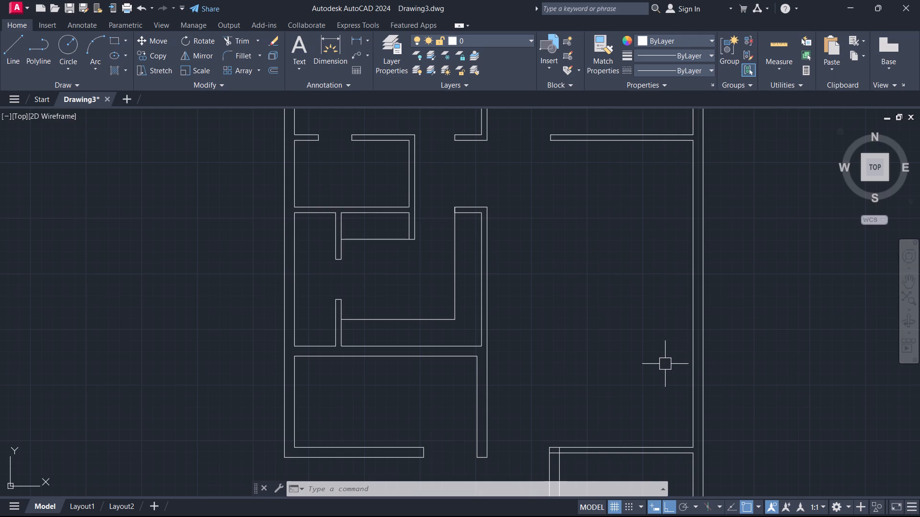
# Offset the lower-left room's inner left wall line 3' rightward into the room.
pyautogui.moveTo(680, 349); pyautogui.dragTo(599, 354, button='middle')
pyautogui.scroll(1, 655, 339)
pyautogui.scroll(-2, 600, 354)
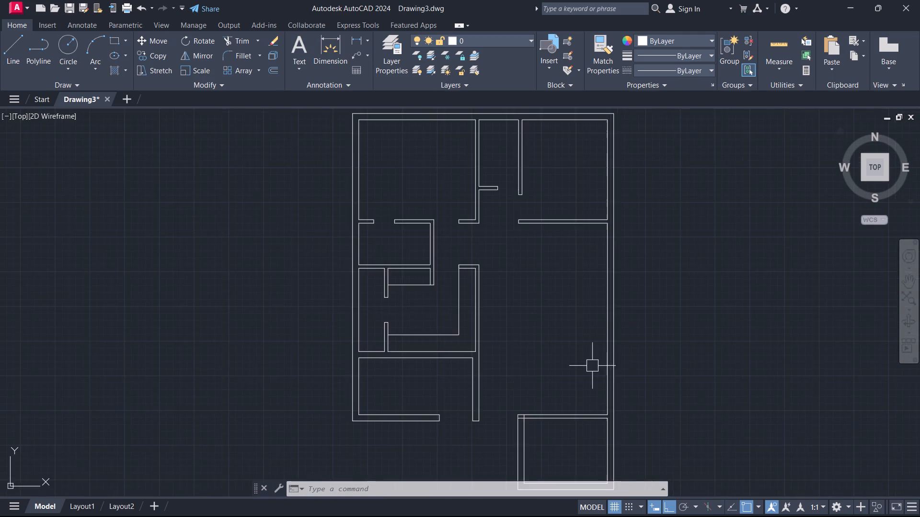
pyautogui.moveTo(588, 371); pyautogui.dragTo(605, 281, button='middle')
pyautogui.moveTo(569, 355); pyautogui.dragTo(618, 328, button='middle')
pyautogui.scroll(1, 570, 352)
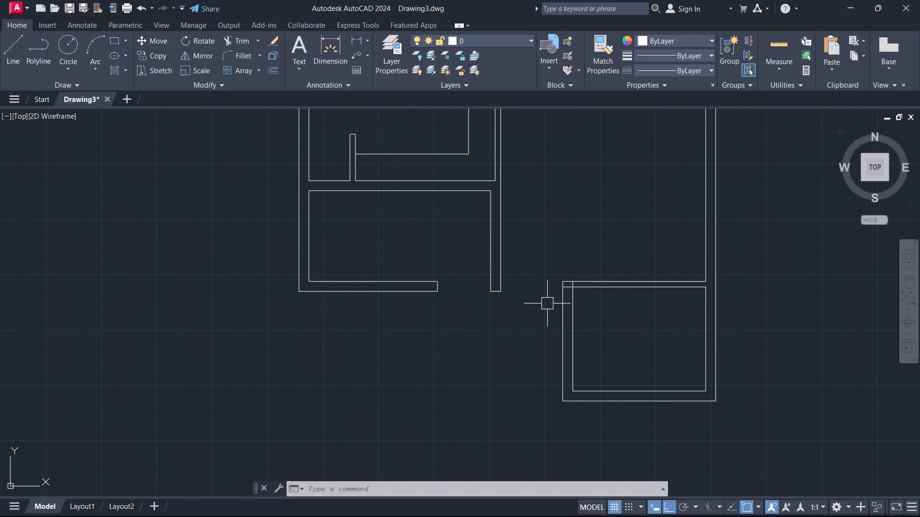
pyautogui.write('o')
pyautogui.press('space')
pyautogui.write("3'")
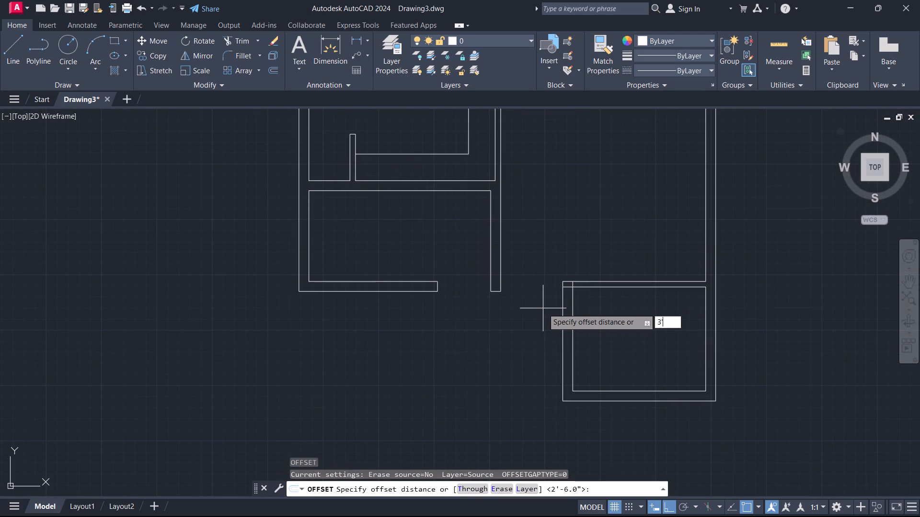
pyautogui.press('Return')
pyautogui.click(315, 248)
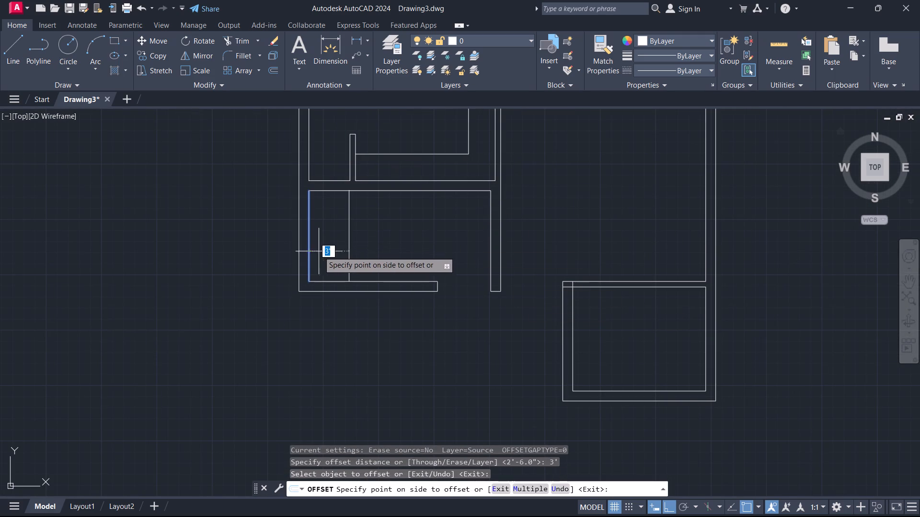
pyautogui.click(329, 255)
pyautogui.press('Escape')
# Offset the line inside the lower-left room 10" rightward three times in succession to start the stair treads.
pyautogui.write('o')
pyautogui.press('space')
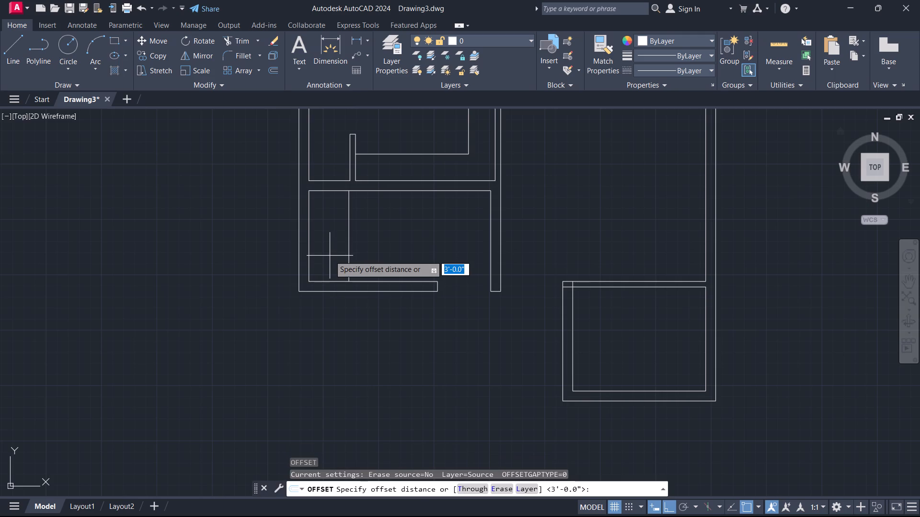
pyautogui.press('1')
pyautogui.press('0')
pyautogui.press('Return')
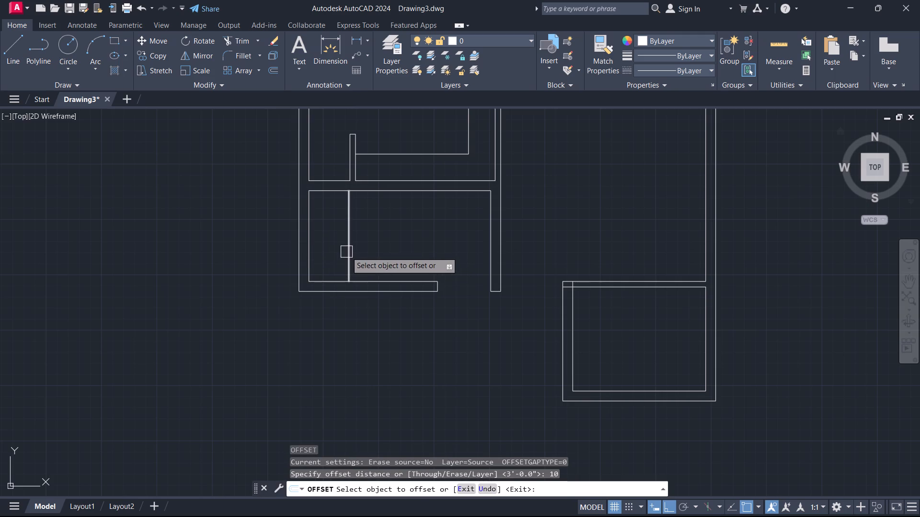
pyautogui.click(347, 252)
pyautogui.click(364, 259)
pyautogui.click(367, 258)
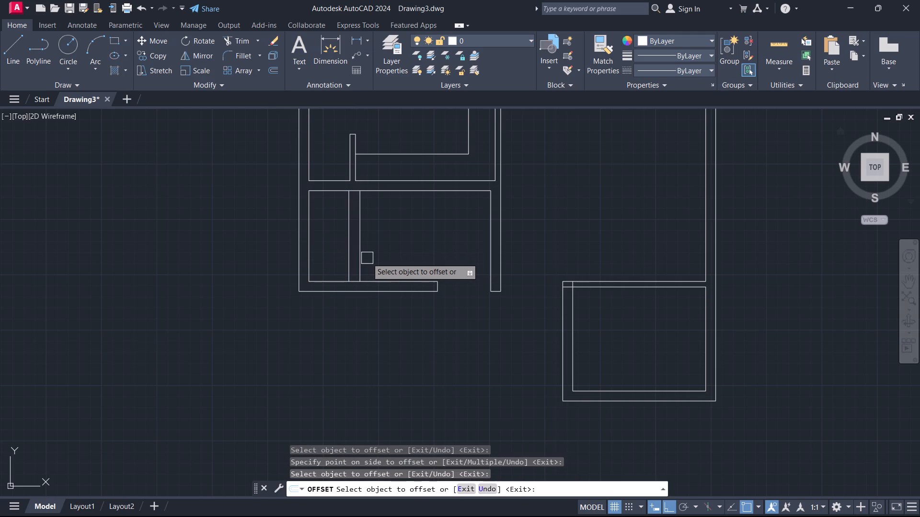
pyautogui.click(388, 257)
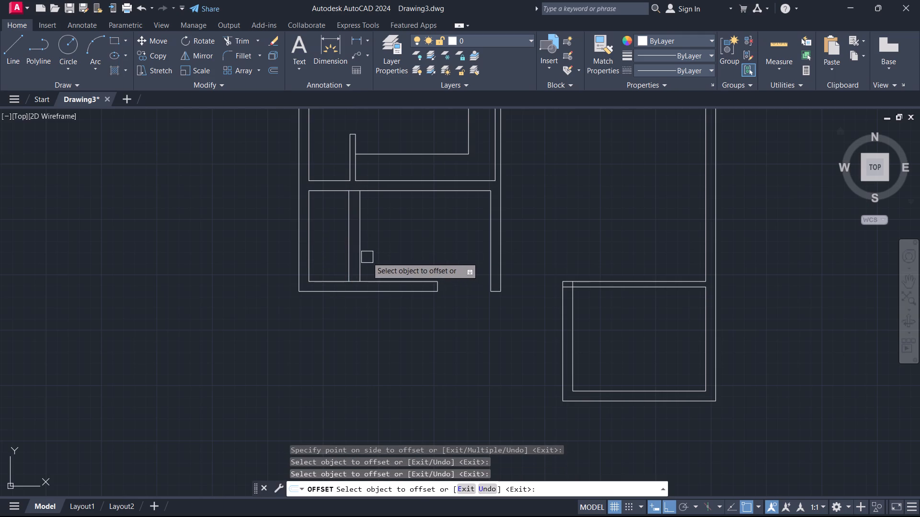
pyautogui.click(367, 257)
pyautogui.click(414, 253)
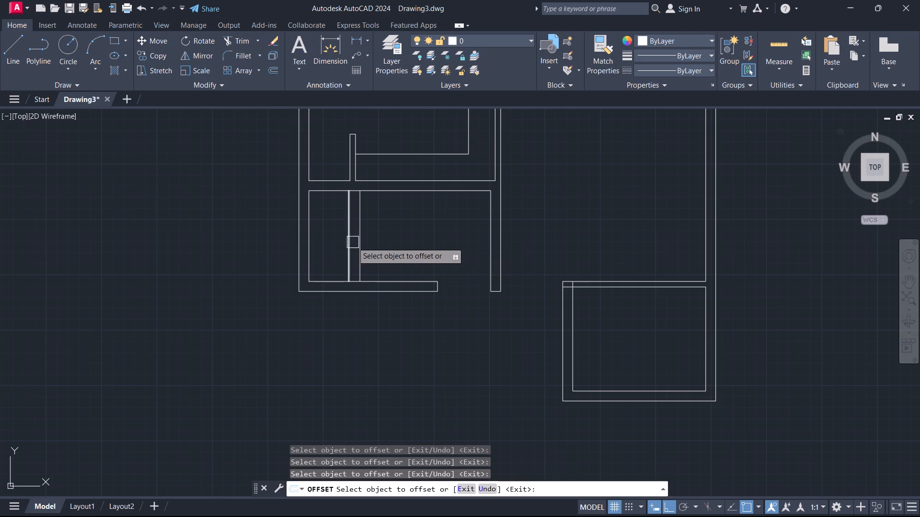
pyautogui.click(366, 247)
pyautogui.click(378, 246)
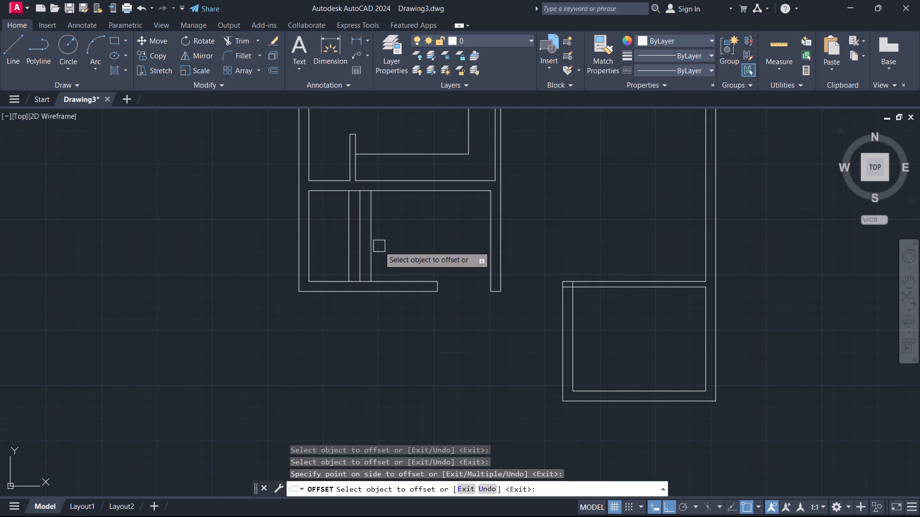
pyautogui.click(376, 245)
pyautogui.click(385, 248)
pyautogui.click(385, 248)
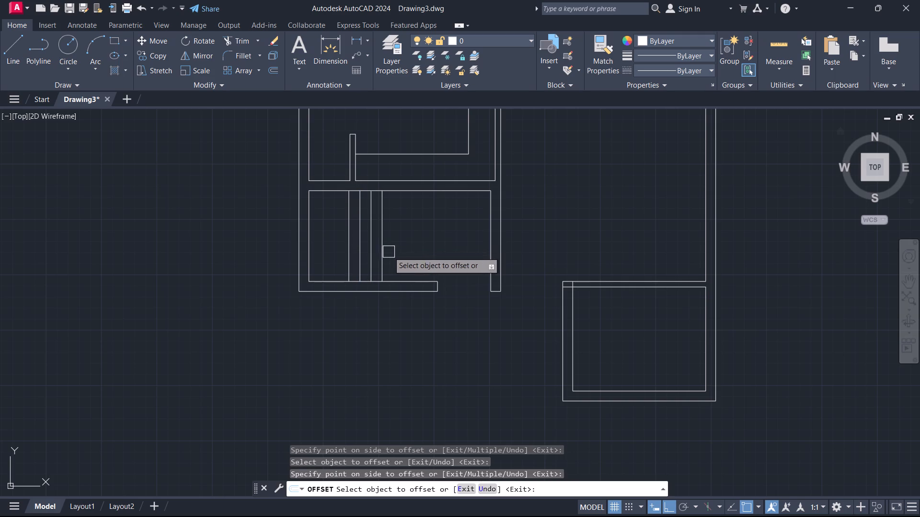
# Add four more stair tread lines rightward, each offset 10" from the previous one.
pyautogui.click(386, 252)
pyautogui.click(408, 258)
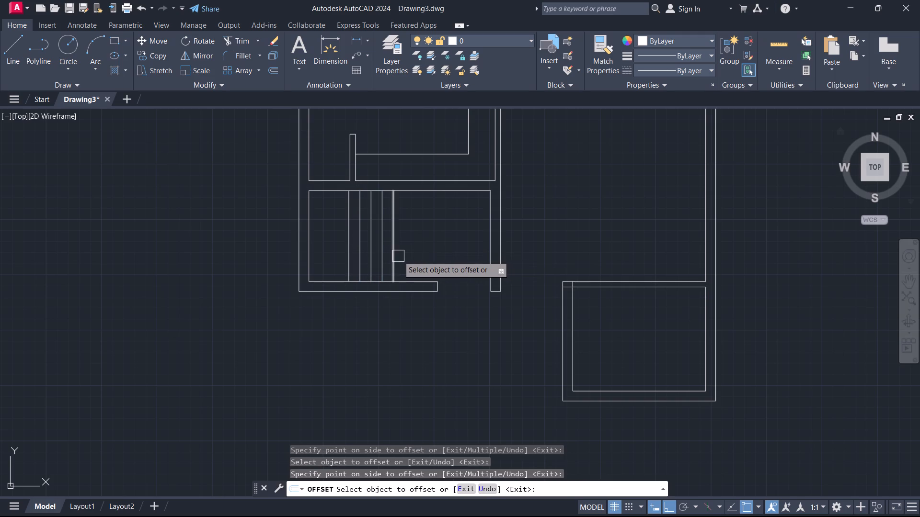
pyautogui.click(397, 256)
pyautogui.click(409, 260)
pyautogui.click(404, 257)
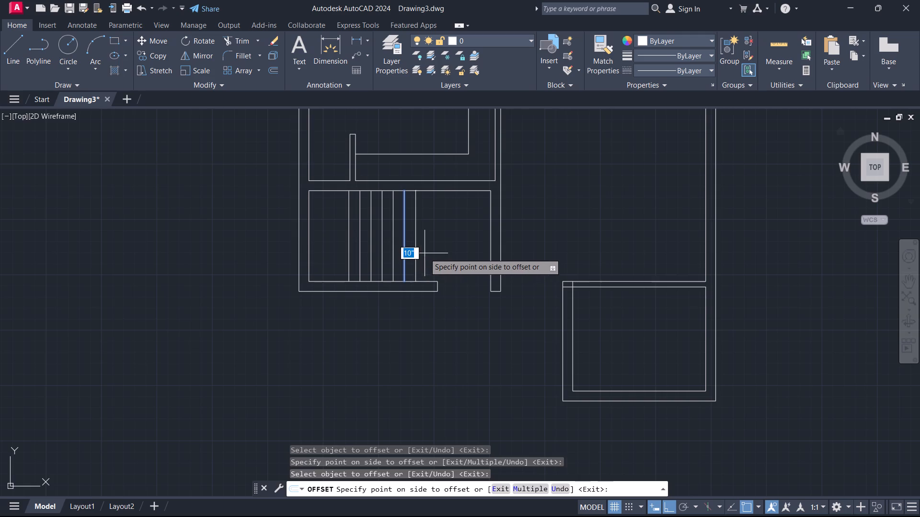
pyautogui.click(425, 253)
pyautogui.click(424, 250)
pyautogui.click(420, 247)
pyautogui.click(440, 254)
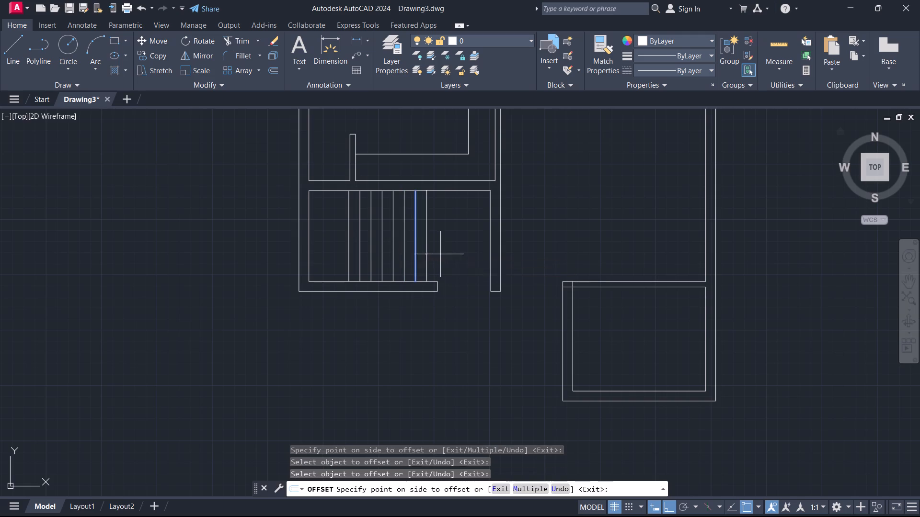
# Offset two further stair tread lines 10" apart, up to and just past the bottom wall's open end.
pyautogui.moveTo(444, 255); pyautogui.dragTo(459, 273, button='middle')
pyautogui.scroll(2, 460, 278)
pyautogui.click(414, 293)
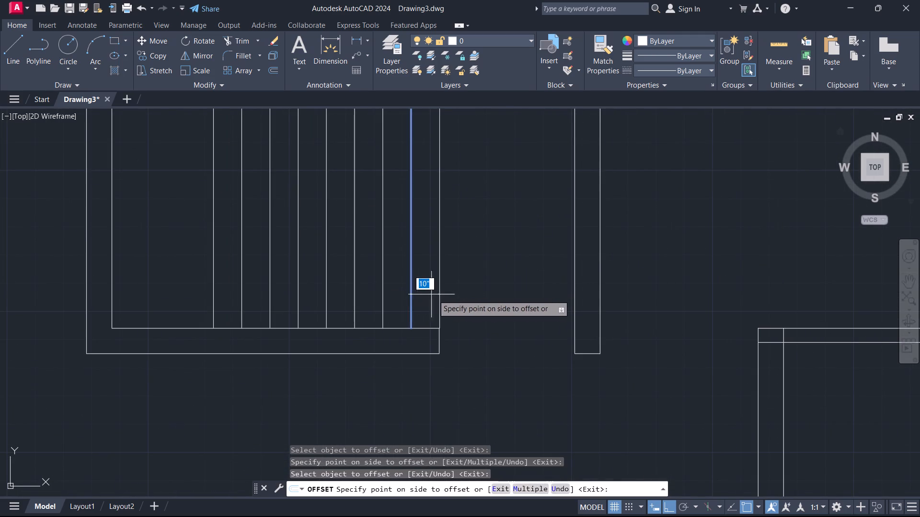
pyautogui.click(436, 295)
pyautogui.click(437, 280)
pyautogui.click(479, 278)
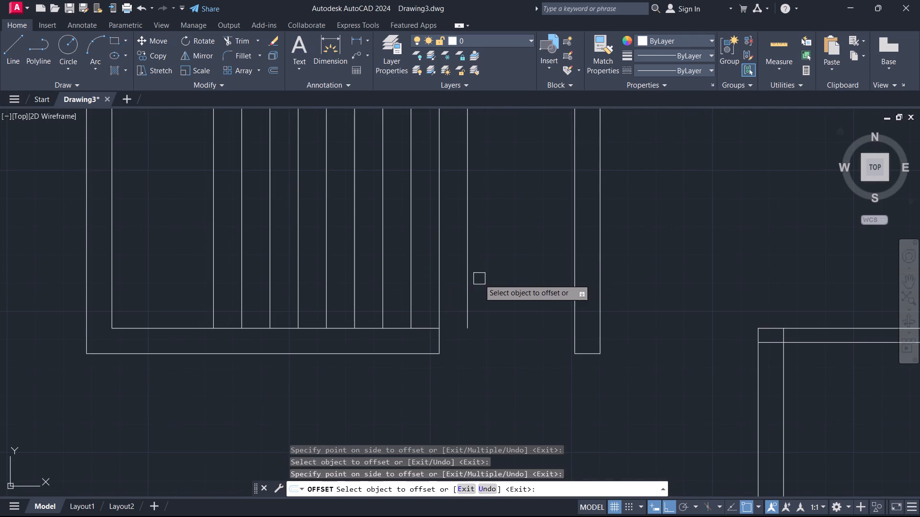
pyautogui.click(473, 283)
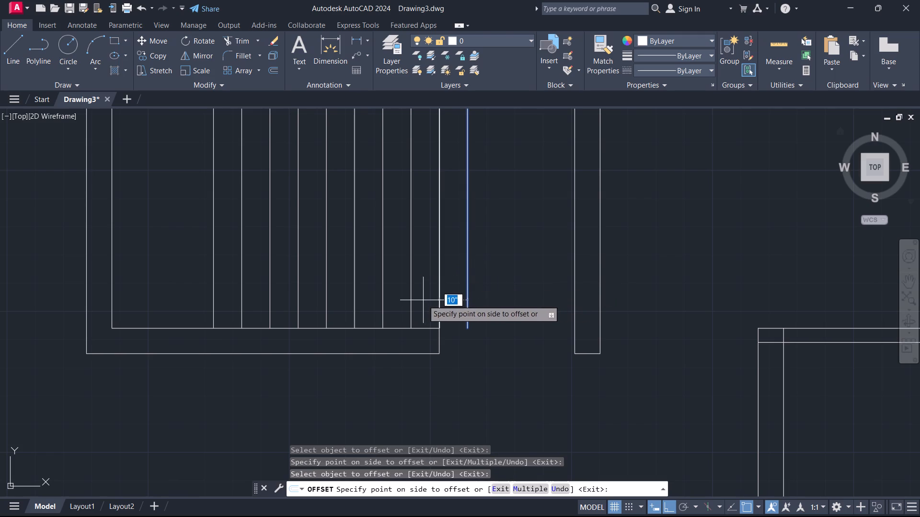
pyautogui.press('Escape')
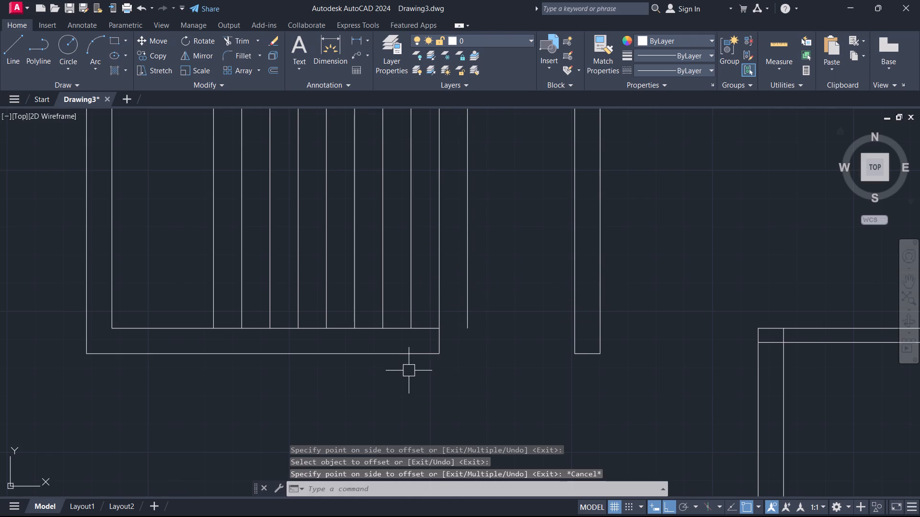
# Stretch the bottom wall's inner line to the last tread's lower end and its outer line slightly past that tread.
pyautogui.click(418, 377)
pyautogui.click(419, 323)
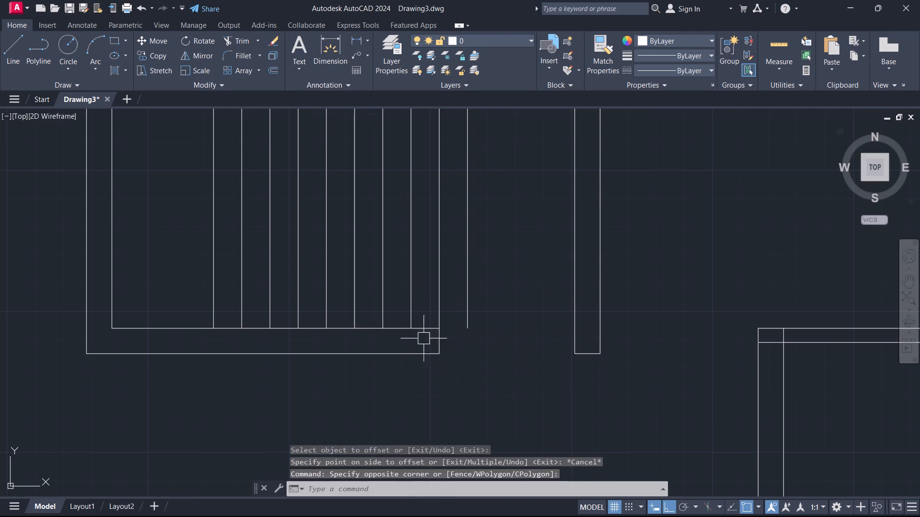
pyautogui.moveTo(426, 374); pyautogui.dragTo(428, 368)
pyautogui.click(424, 315)
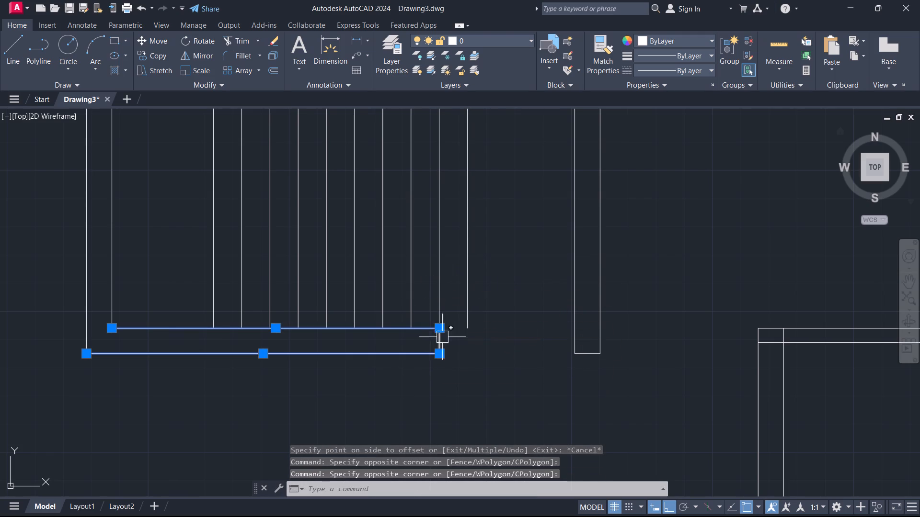
pyautogui.click(440, 328)
pyautogui.click(468, 326)
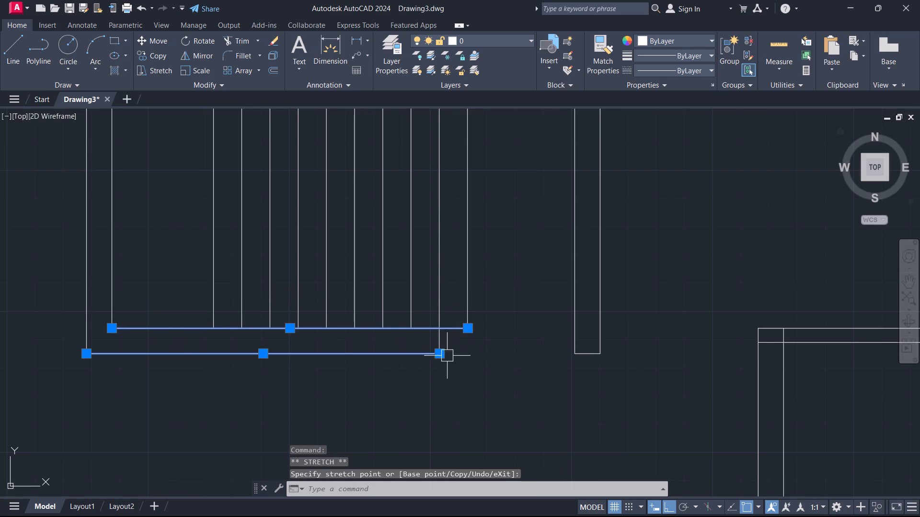
pyautogui.click(441, 356)
pyautogui.click(472, 357)
pyautogui.press('Escape')
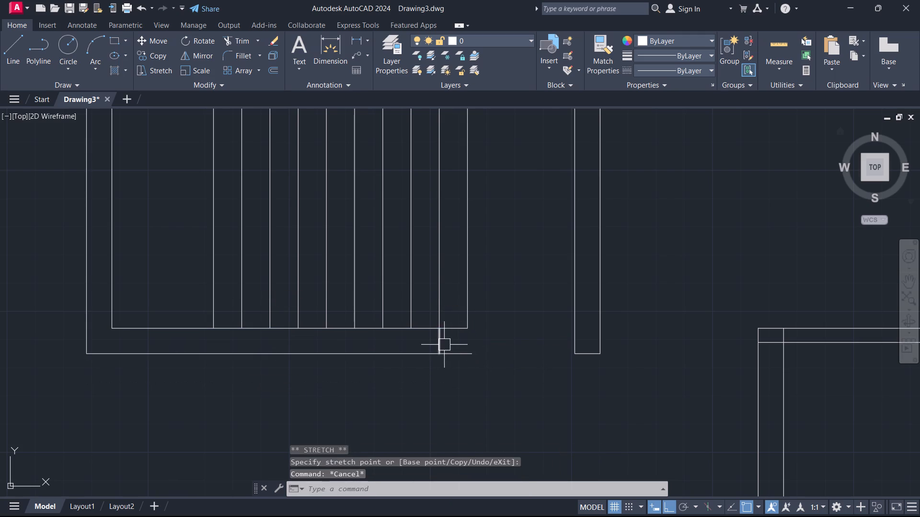
# Stretch the upper endpoint of the bottom wall's short end line to the inner wall line's end at the last tread.
pyautogui.click(444, 345)
pyautogui.scroll(2, 443, 332)
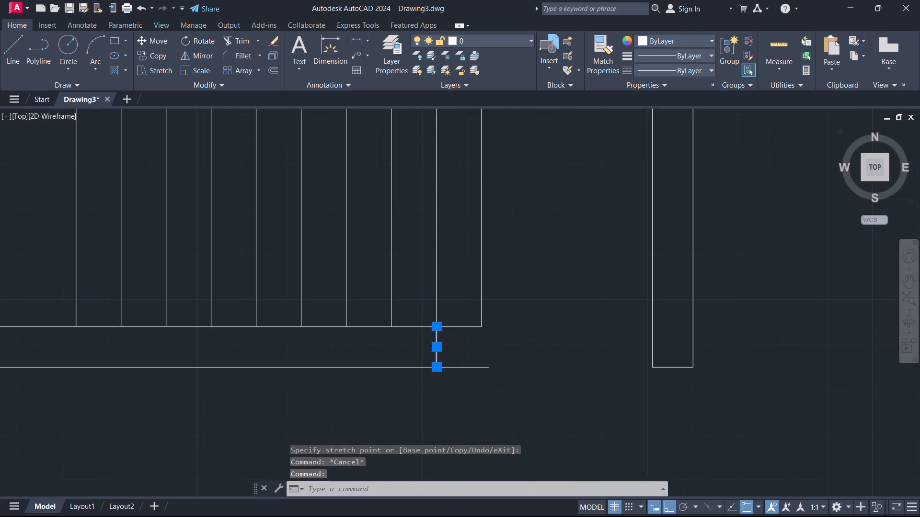
pyautogui.click(431, 326)
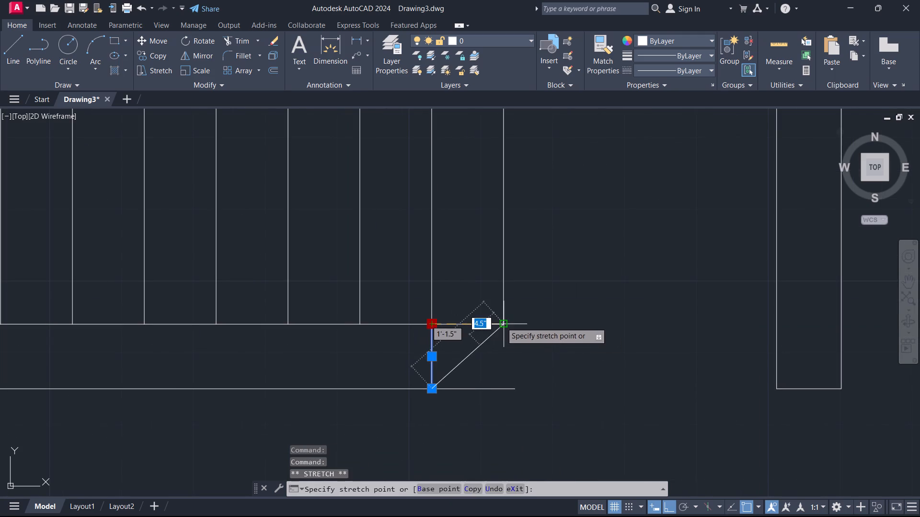
pyautogui.click(502, 322)
pyautogui.click(429, 389)
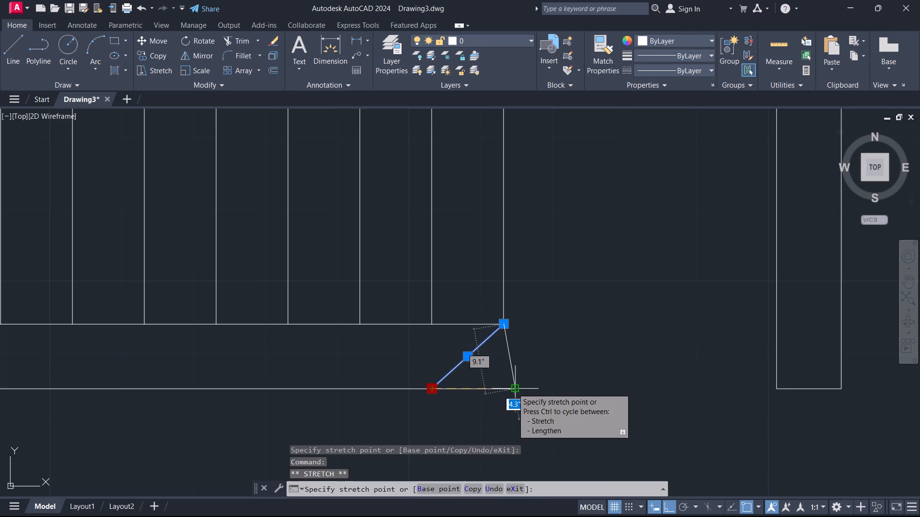
pyautogui.press('Escape')
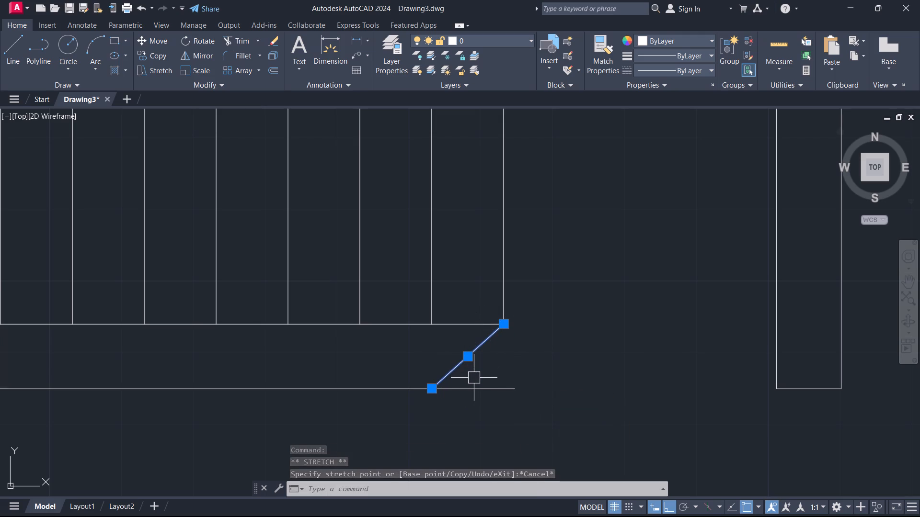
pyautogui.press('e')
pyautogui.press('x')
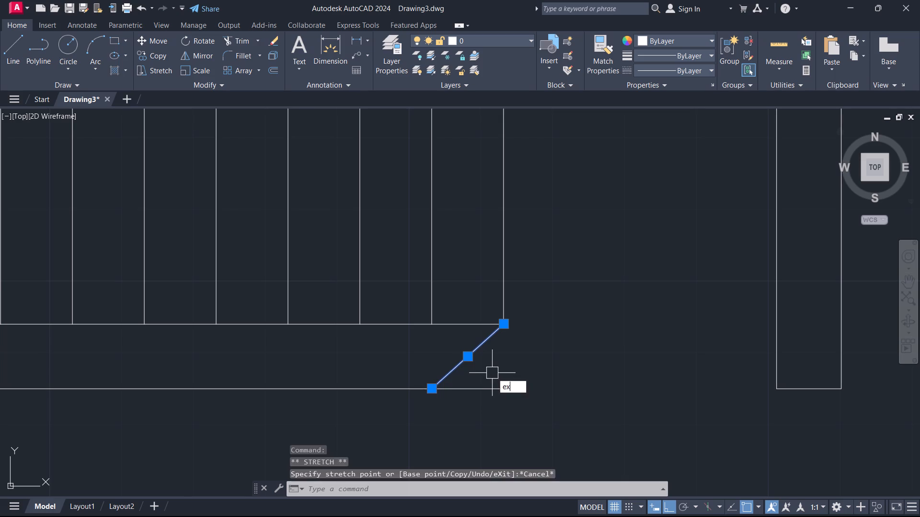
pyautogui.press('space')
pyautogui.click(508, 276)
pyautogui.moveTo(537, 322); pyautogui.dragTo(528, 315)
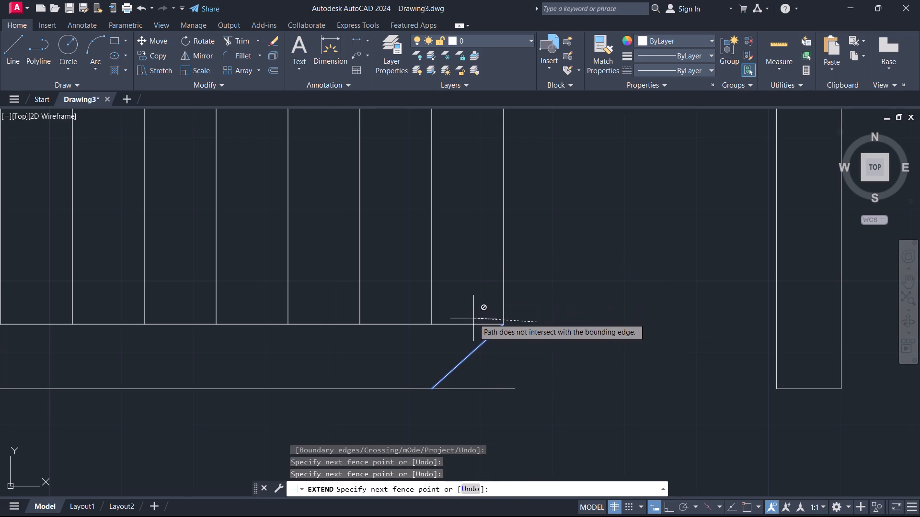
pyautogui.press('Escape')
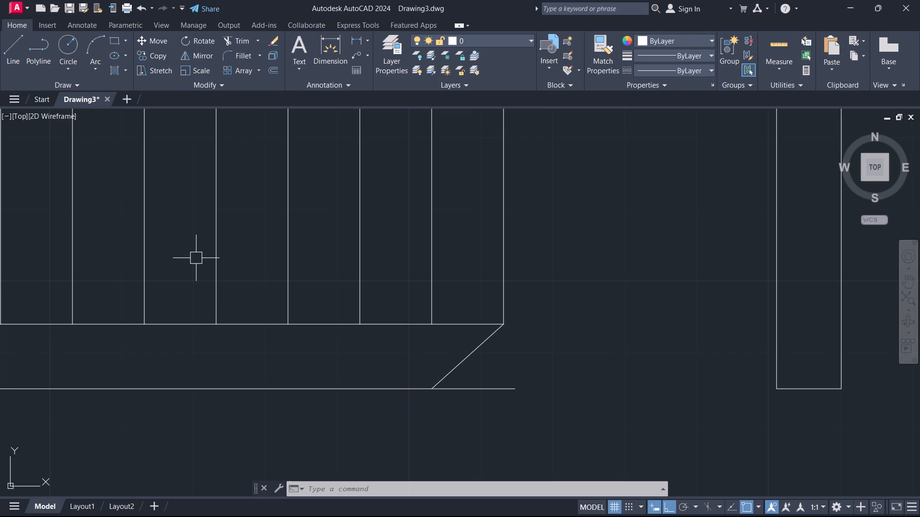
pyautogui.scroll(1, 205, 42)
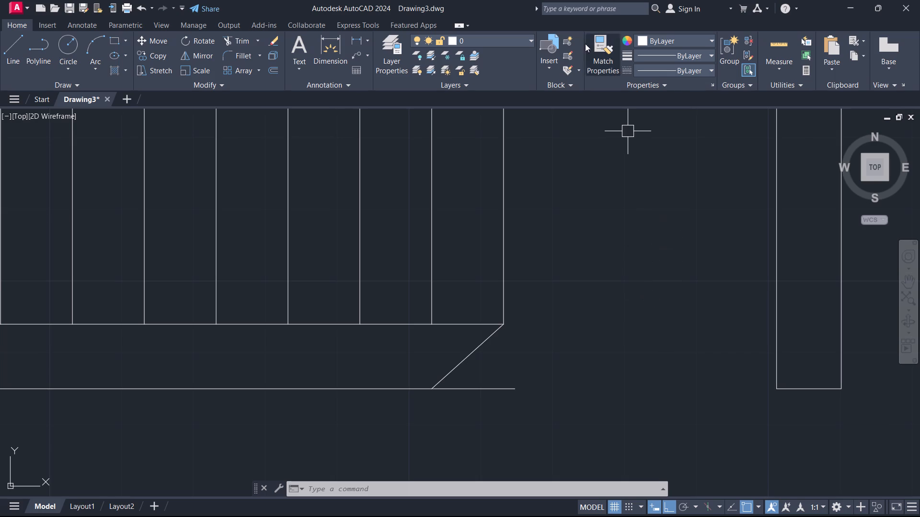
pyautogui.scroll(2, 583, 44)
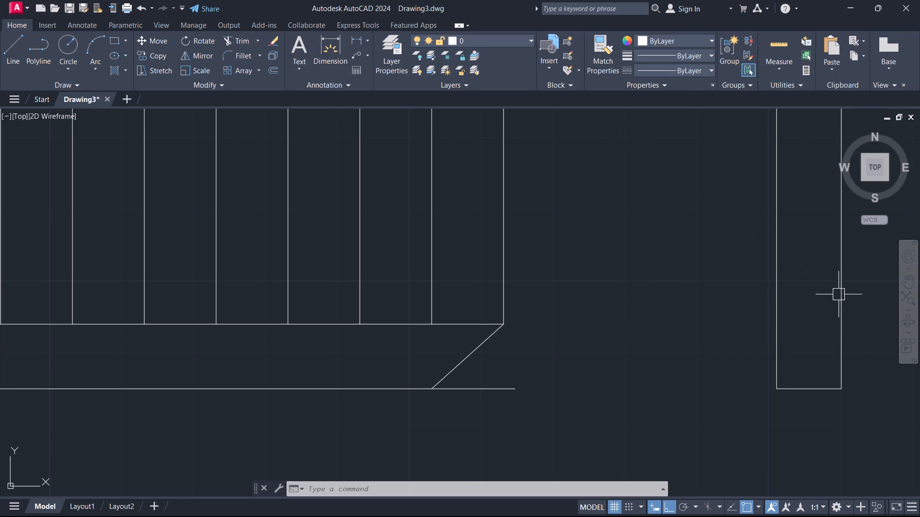
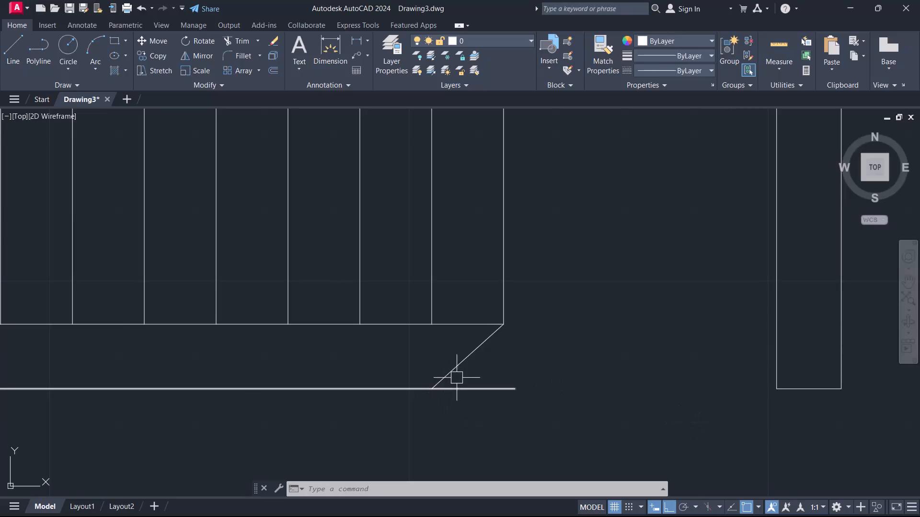
# Delete the slanted line at the bottom wall's open end and extend the last tread line to the outer wall line.
pyautogui.click(465, 362)
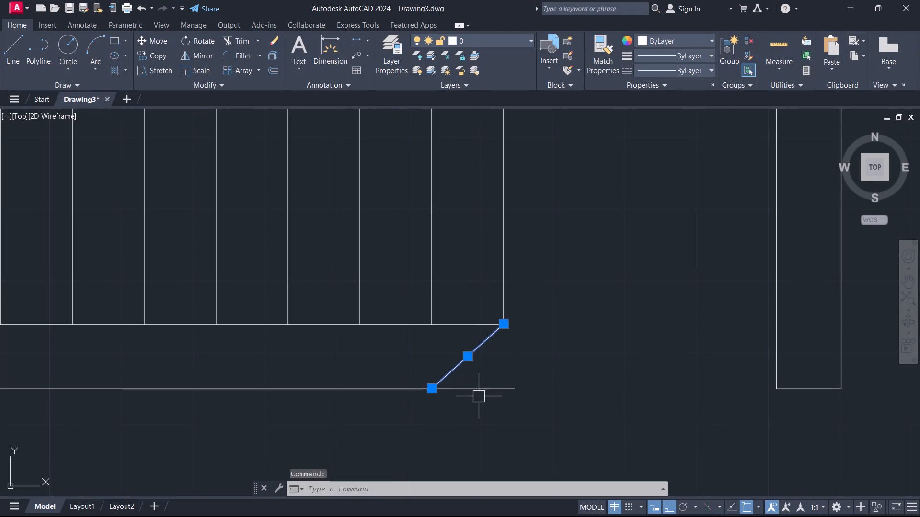
pyautogui.press('Delete')
pyautogui.press('e')
pyautogui.press('x')
pyautogui.press('space')
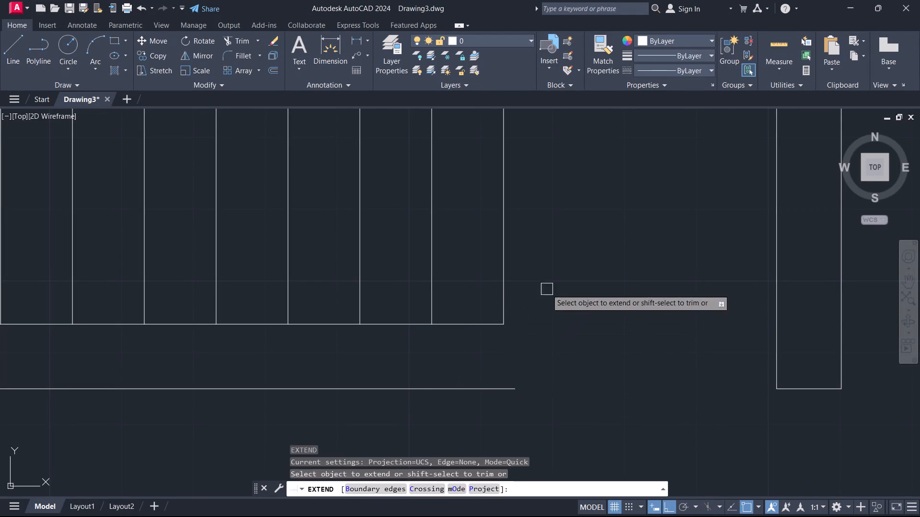
pyautogui.click(547, 289)
pyautogui.click(494, 297)
pyautogui.press('Escape')
# Trim the bottom wall's outer line where it overshoots the extended last tread line.
pyautogui.press('t')
pyautogui.press('r')
pyautogui.press('space')
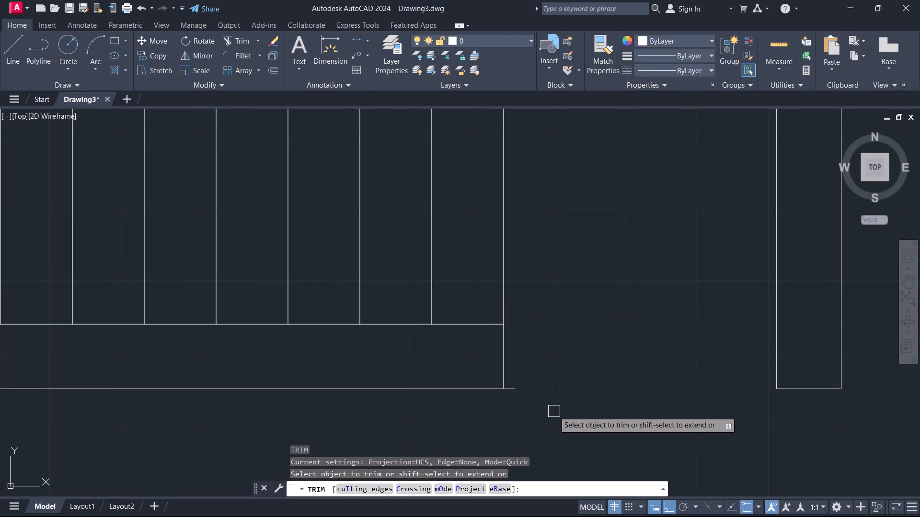
pyautogui.click(517, 408)
pyautogui.click(508, 381)
pyautogui.press('Escape')
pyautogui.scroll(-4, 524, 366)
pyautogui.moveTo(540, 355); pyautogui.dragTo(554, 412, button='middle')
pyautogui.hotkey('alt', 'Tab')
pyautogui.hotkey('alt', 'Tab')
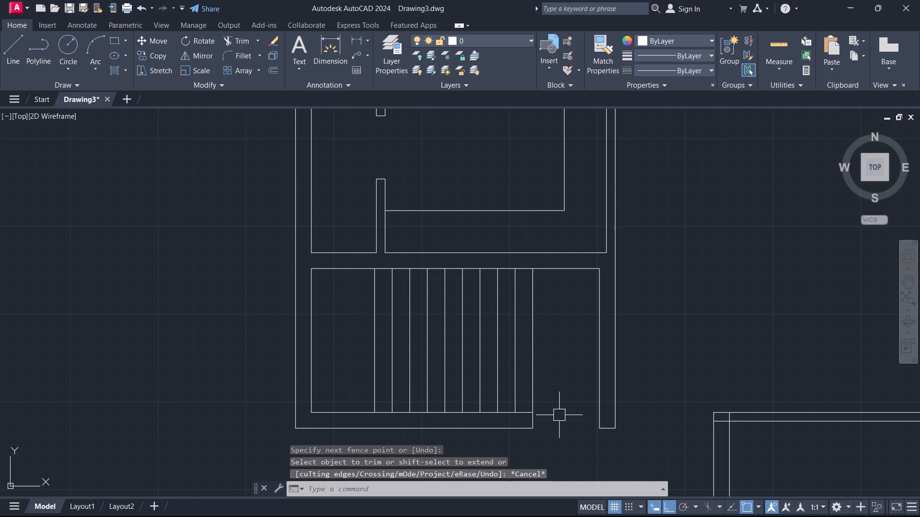
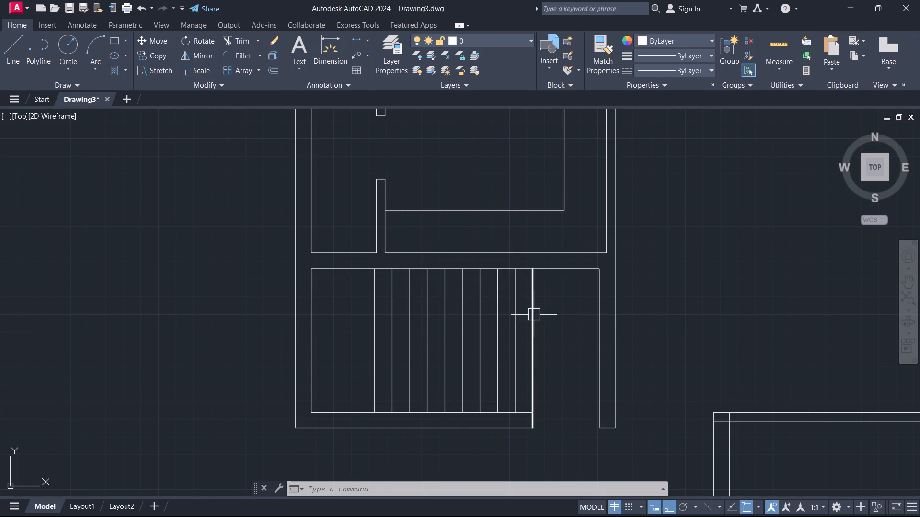
# Examine the finished staircase and the rooms and partitions above it across the floor plan.
pyautogui.moveTo(534, 315); pyautogui.dragTo(511, 303, button='middle')
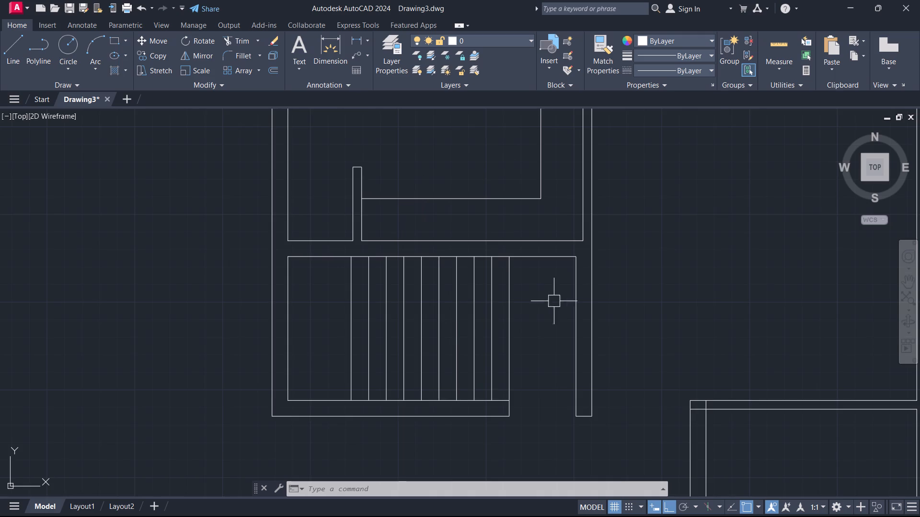
pyautogui.scroll(-1, 525, 296)
pyautogui.scroll(1, 489, 346)
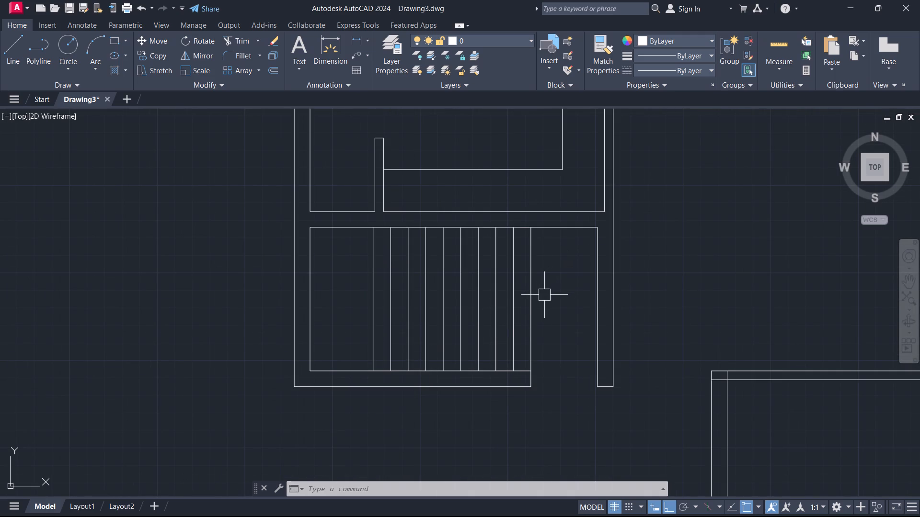
pyautogui.moveTo(503, 324); pyautogui.dragTo(511, 294, button='middle')
pyautogui.middleClick(488, 309)
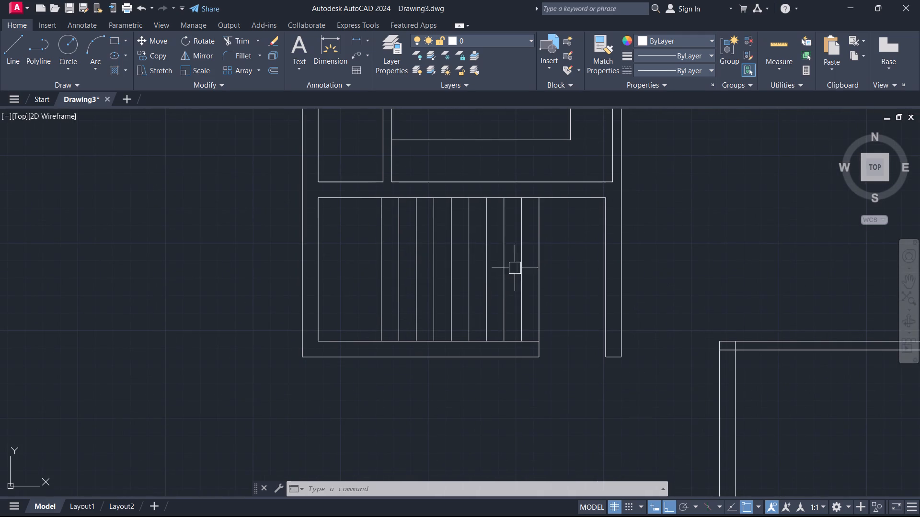
pyautogui.scroll(-2, 561, 247)
pyautogui.scroll(1, 655, 244)
pyautogui.moveTo(655, 244); pyautogui.dragTo(605, 346, button='middle')
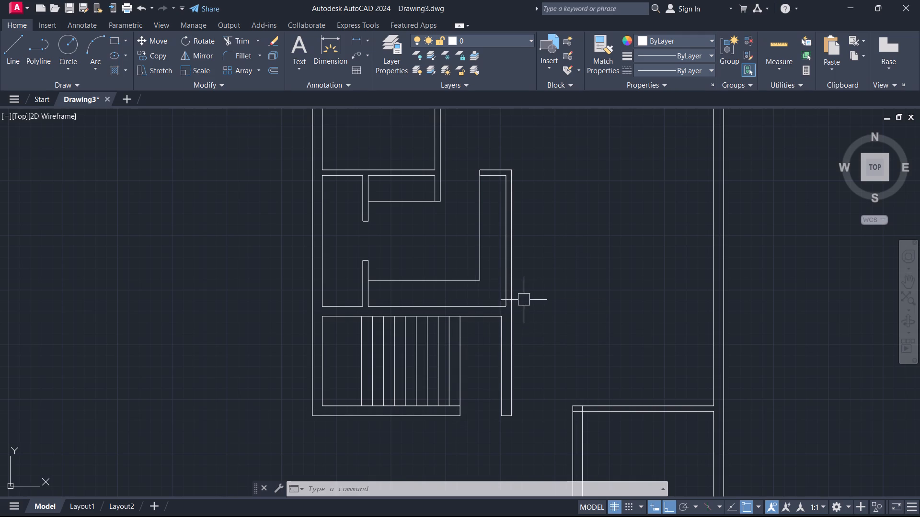
pyautogui.scroll(-1, 595, 269)
pyautogui.moveTo(598, 272); pyautogui.dragTo(667, 331, button='middle')
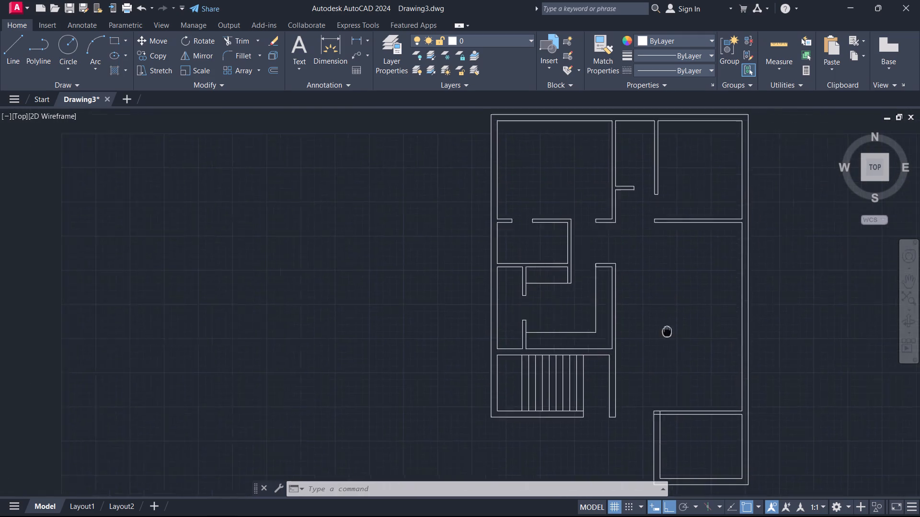
pyautogui.moveTo(667, 331); pyautogui.dragTo(612, 376, button='middle')
pyautogui.scroll(1, 543, 259)
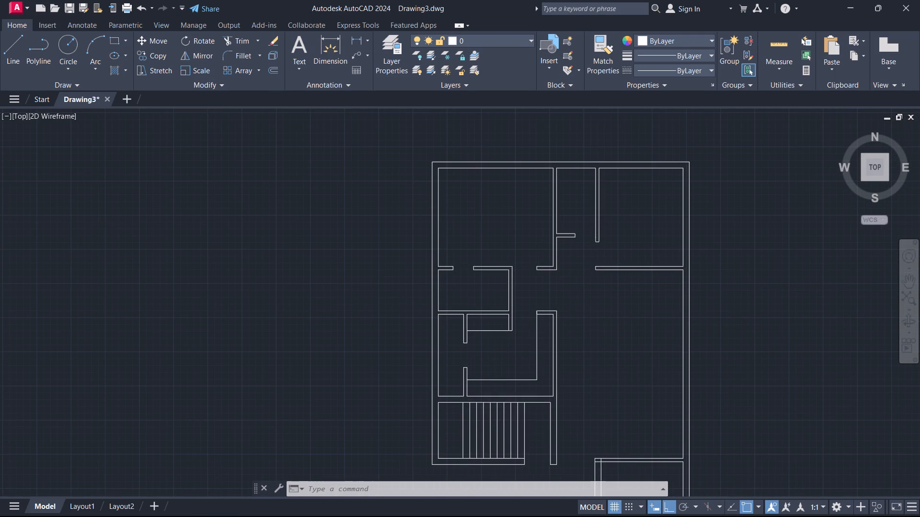
pyautogui.scroll(1, 560, 330)
pyautogui.moveTo(560, 330); pyautogui.dragTo(721, 221, button='middle')
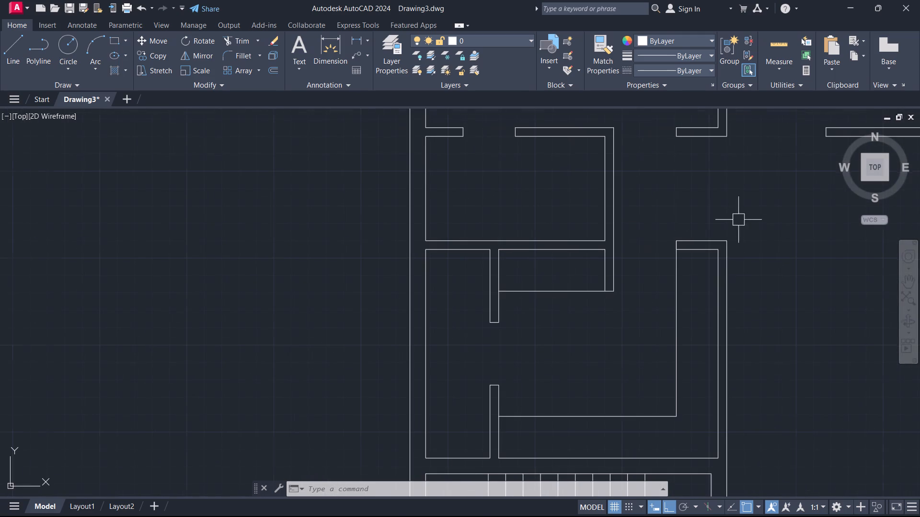
pyautogui.scroll(-1, 685, 335)
pyautogui.moveTo(713, 327); pyautogui.dragTo(678, 298, button='middle')
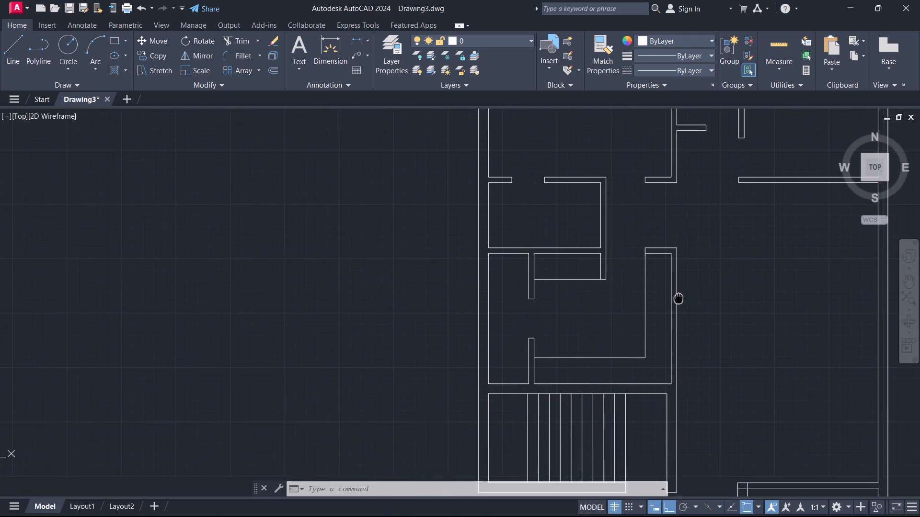
pyautogui.moveTo(678, 298); pyautogui.dragTo(676, 316, button='middle')
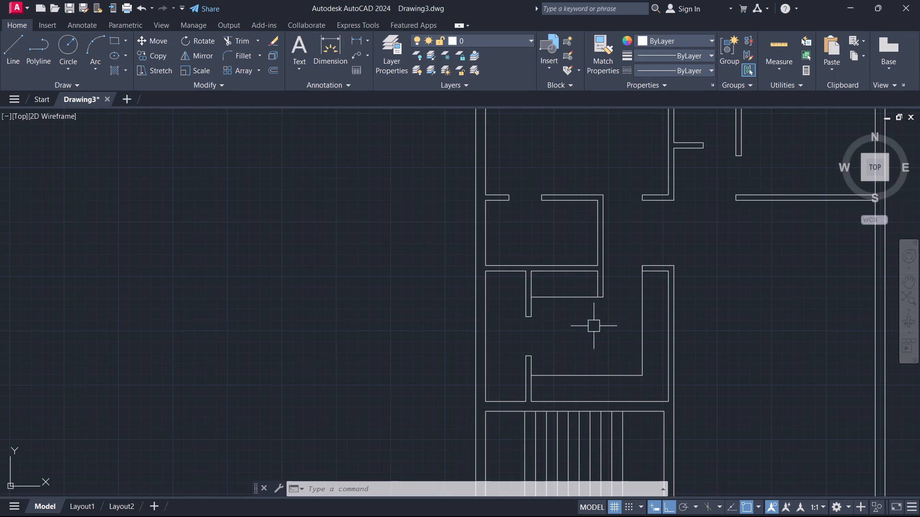
pyautogui.moveTo(583, 357); pyautogui.dragTo(577, 354, button='middle')
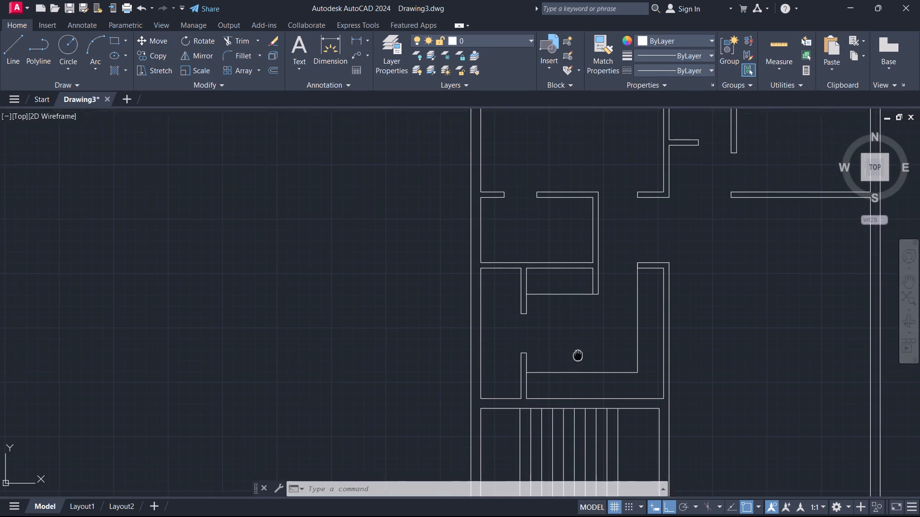
pyautogui.moveTo(577, 354); pyautogui.dragTo(501, 388, button='middle')
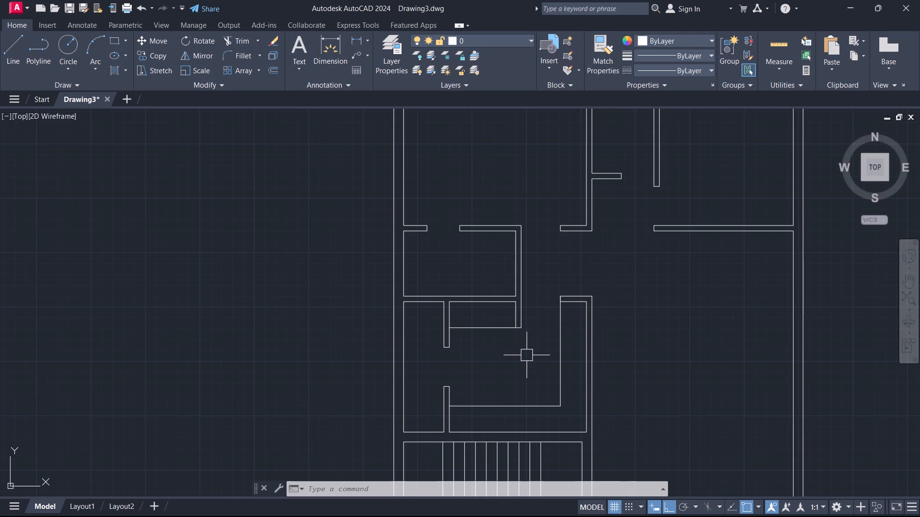
pyautogui.moveTo(630, 305); pyautogui.dragTo(603, 320, button='middle')
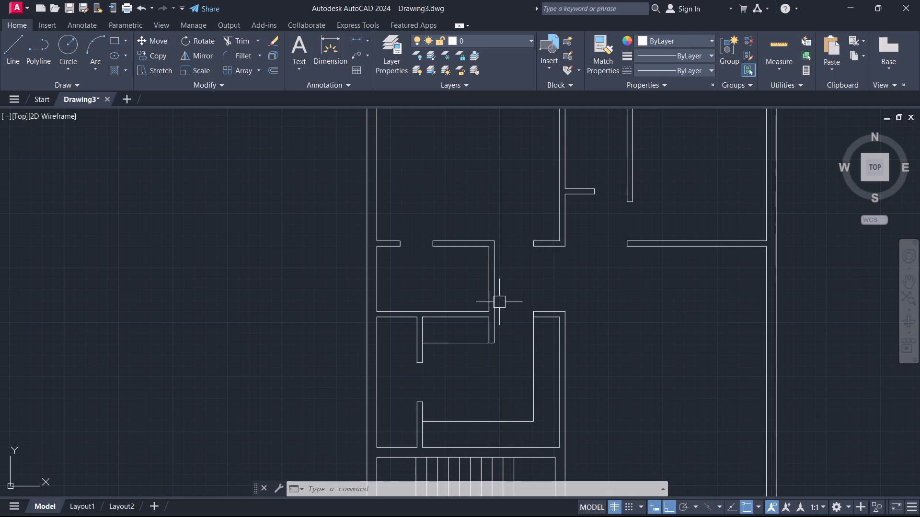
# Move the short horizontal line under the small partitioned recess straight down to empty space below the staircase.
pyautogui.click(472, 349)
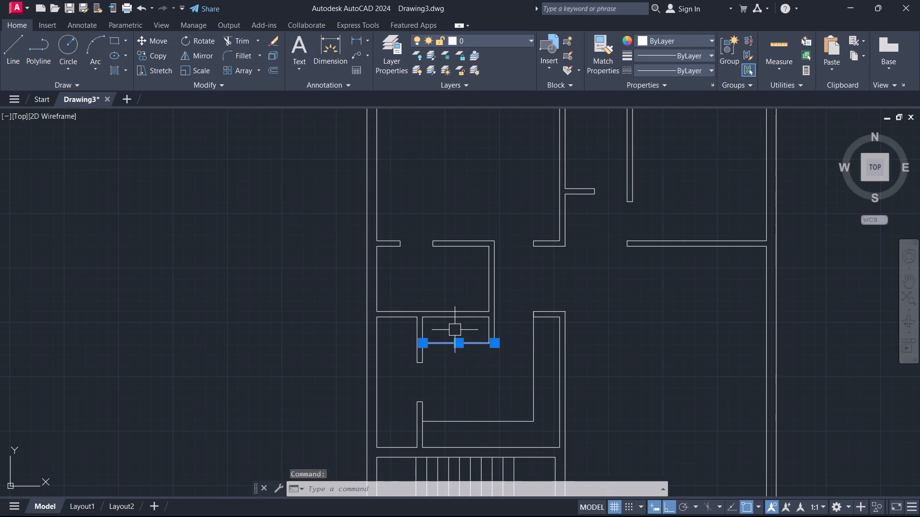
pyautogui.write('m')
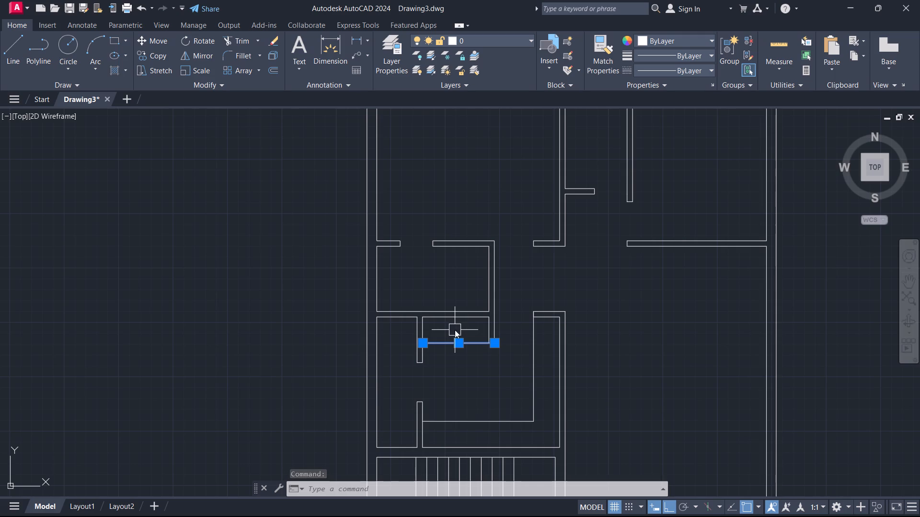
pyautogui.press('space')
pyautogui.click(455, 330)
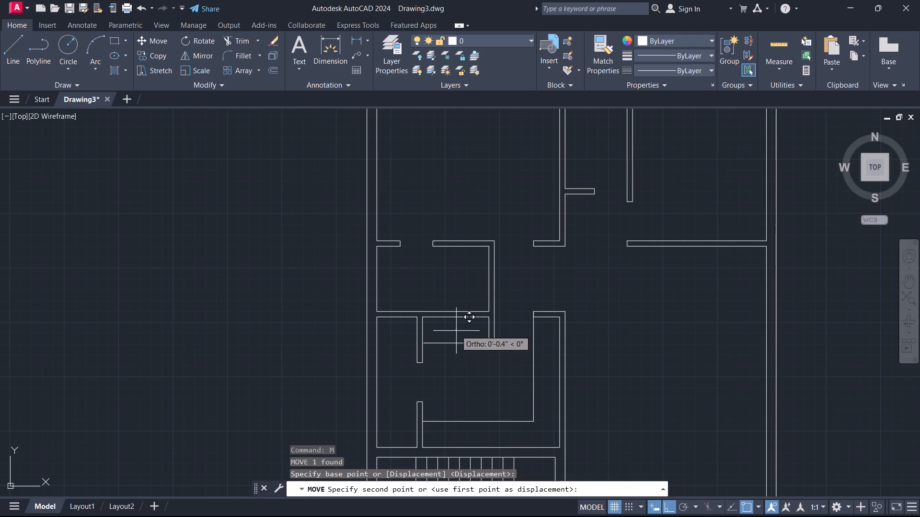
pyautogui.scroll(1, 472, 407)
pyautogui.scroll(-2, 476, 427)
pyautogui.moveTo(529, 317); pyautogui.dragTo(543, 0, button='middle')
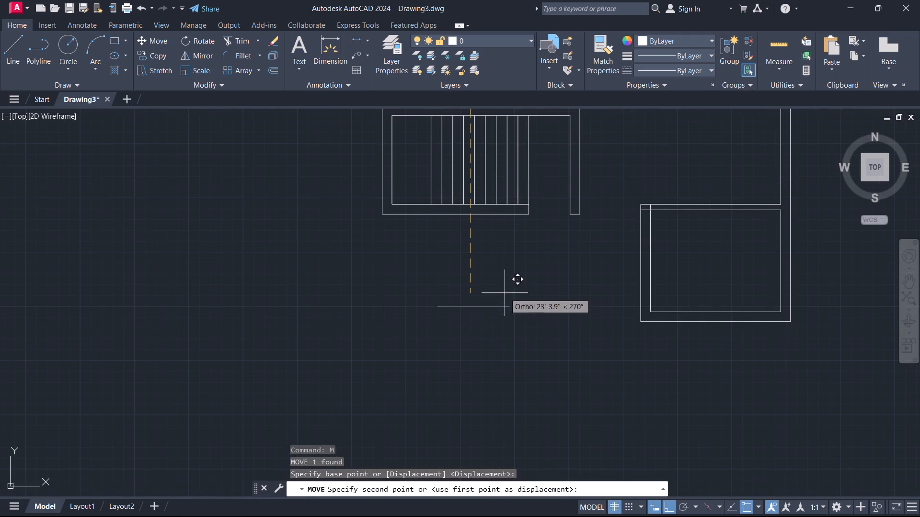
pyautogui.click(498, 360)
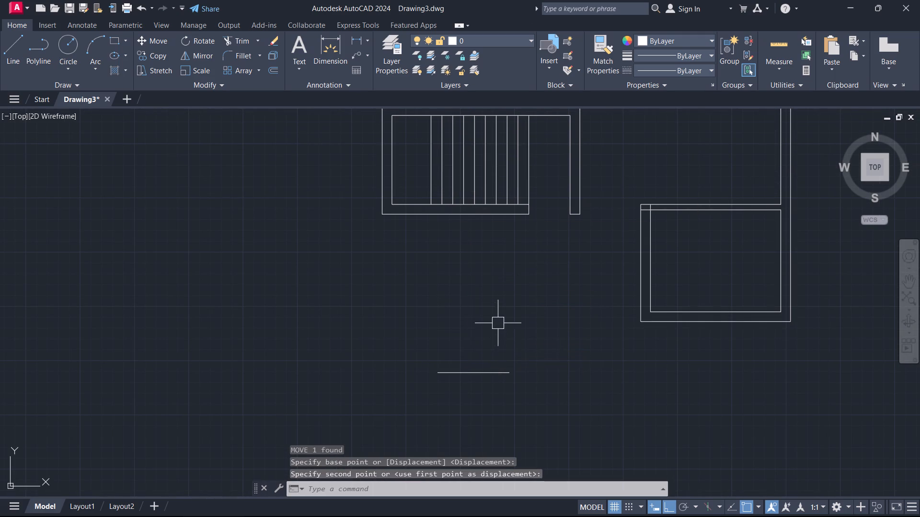
# Examine the whole floor plan and the partition ends around the small recess above the staircase.
pyautogui.scroll(-2, 498, 323)
pyautogui.moveTo(499, 322); pyautogui.dragTo(532, 438, button='middle')
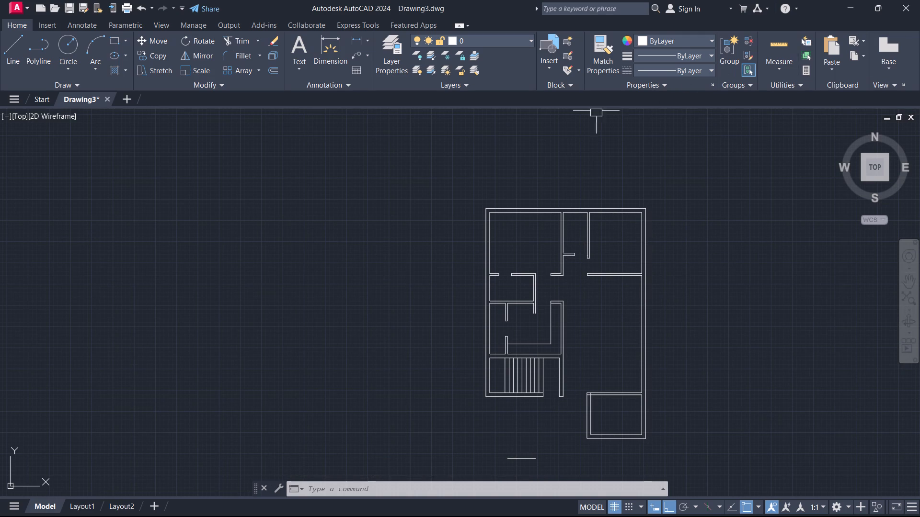
pyautogui.moveTo(467, 241); pyautogui.dragTo(440, 333, button='middle')
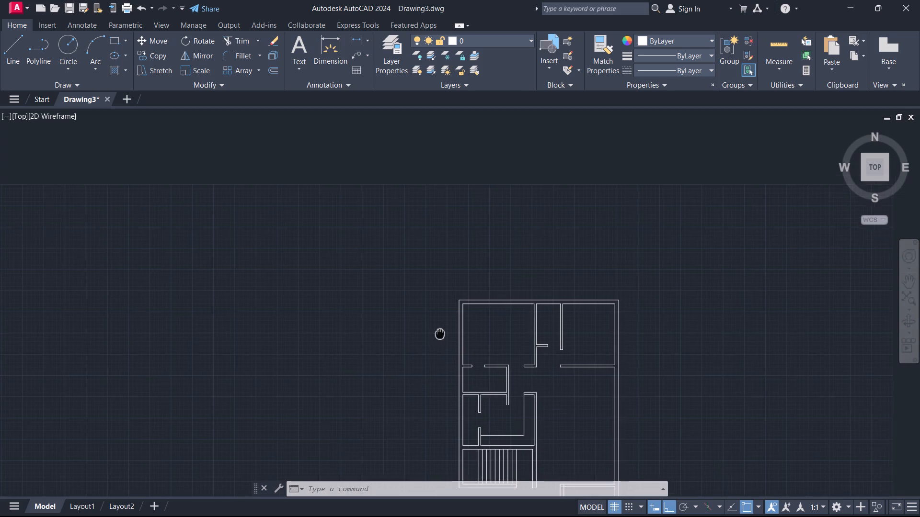
pyautogui.moveTo(440, 333); pyautogui.dragTo(537, 232, button='middle')
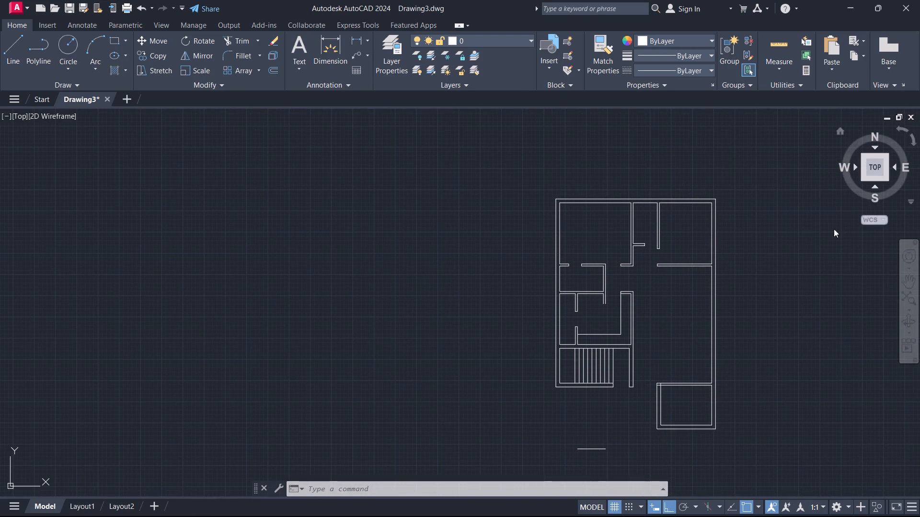
pyautogui.moveTo(809, 243); pyautogui.dragTo(667, 370, button='middle')
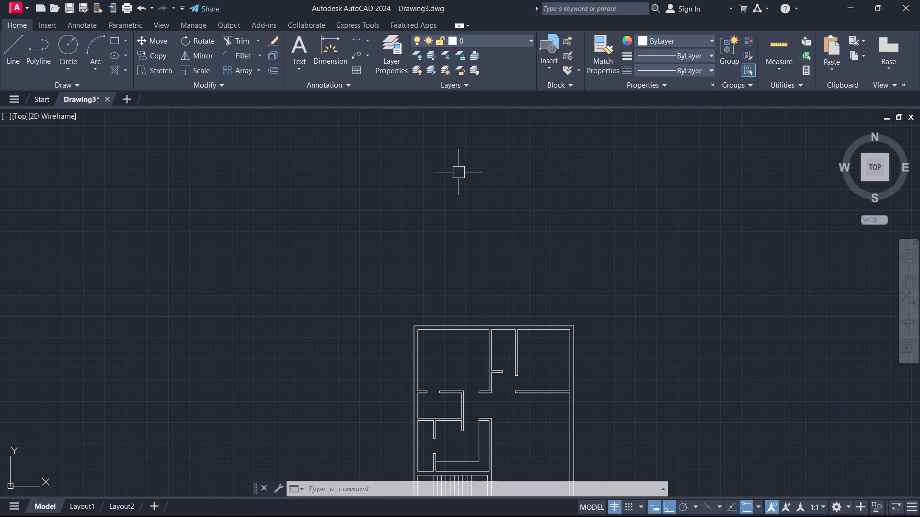
pyautogui.moveTo(458, 177); pyautogui.dragTo(642, 160, button='middle')
pyautogui.moveTo(639, 291); pyautogui.dragTo(669, 199, button='middle')
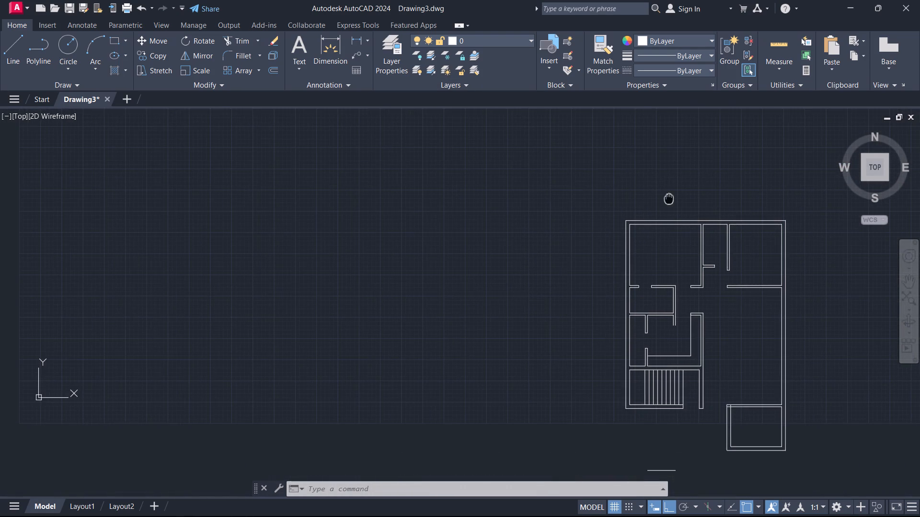
pyautogui.moveTo(669, 199); pyautogui.dragTo(670, 192, button='middle')
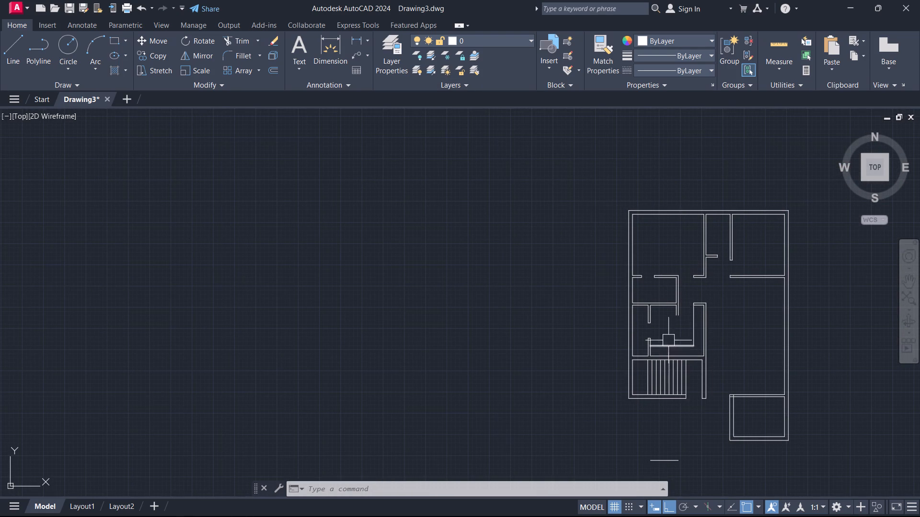
pyautogui.scroll(1, 668, 339)
pyautogui.moveTo(668, 339); pyautogui.dragTo(599, 395, button='middle')
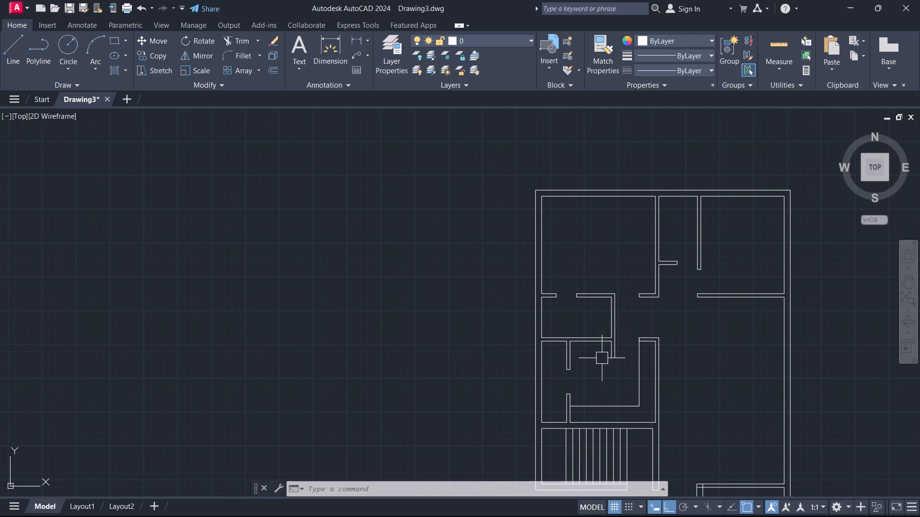
pyautogui.moveTo(602, 362); pyautogui.dragTo(603, 404, button='middle')
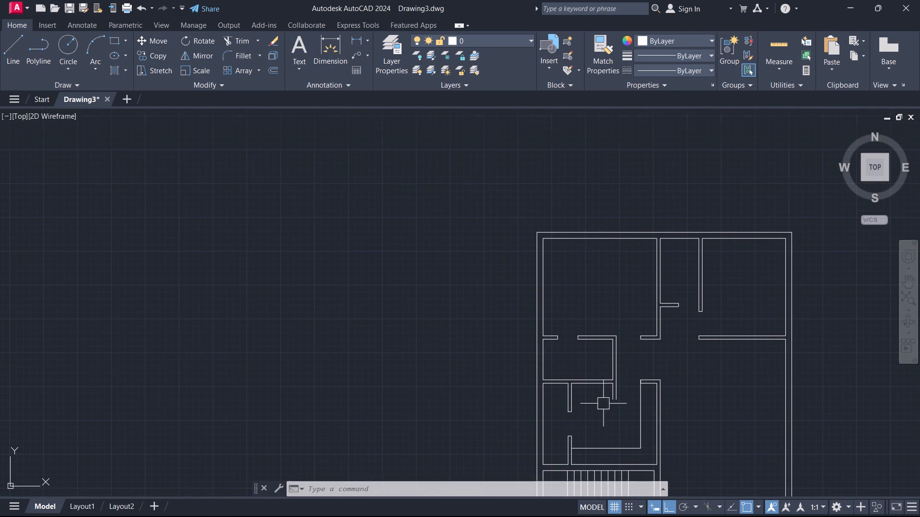
pyautogui.moveTo(560, 389); pyautogui.dragTo(507, 408, button='middle')
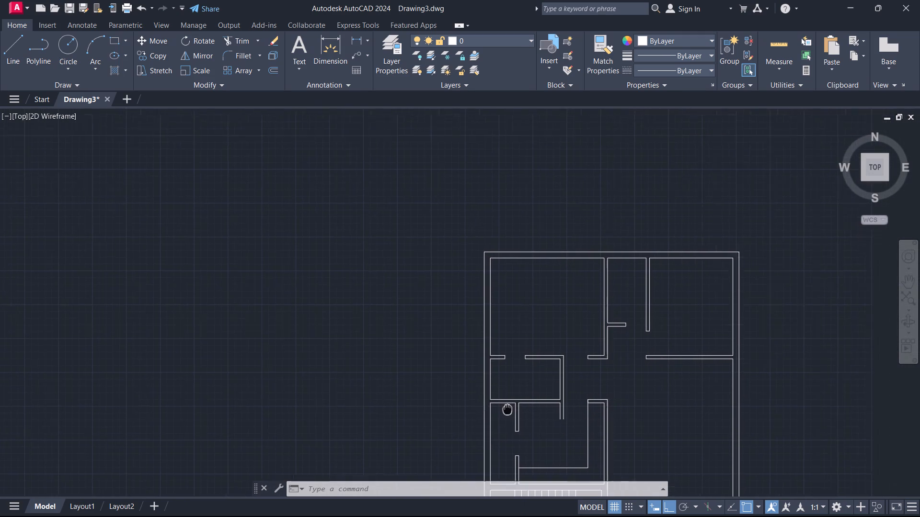
pyautogui.moveTo(507, 408); pyautogui.dragTo(453, 416, button='middle')
pyautogui.moveTo(537, 381); pyautogui.dragTo(571, 320, button='middle')
pyautogui.scroll(1, 544, 345)
pyautogui.scroll(1, 575, 303)
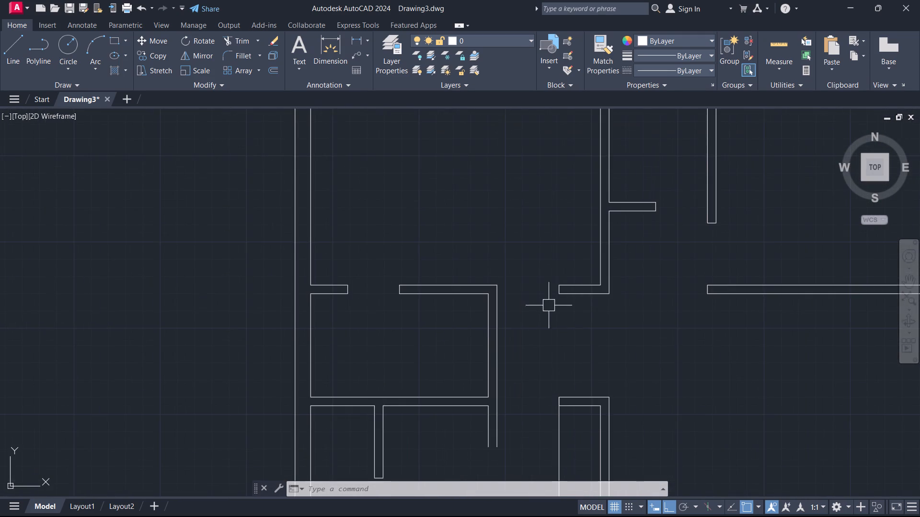
pyautogui.scroll(1, 486, 345)
pyautogui.moveTo(486, 345); pyautogui.dragTo(684, 202, button='middle')
# Move the detached horizontal line by its left endpoint straight up into the room above the staircase, just below the upper partition's end.
pyautogui.scroll(-5, 661, 294)
pyautogui.moveTo(657, 326); pyautogui.dragTo(666, 261, button='middle')
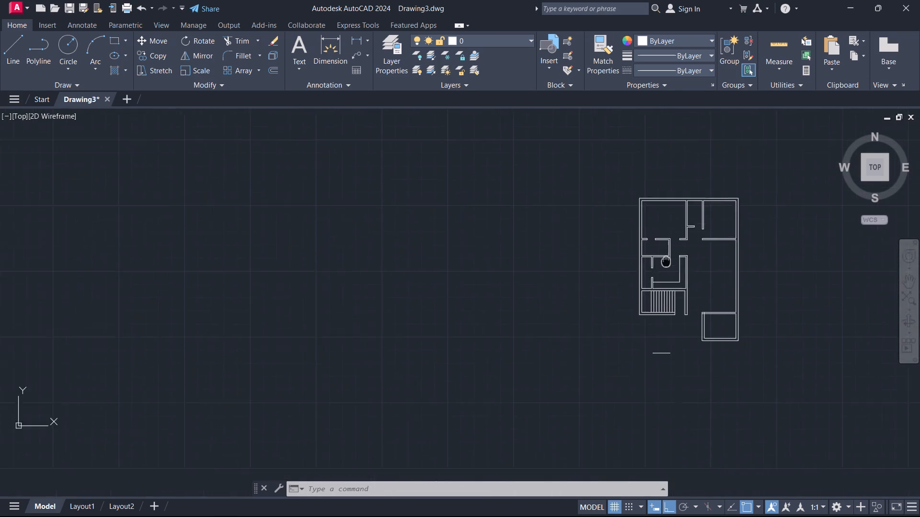
pyautogui.moveTo(666, 261); pyautogui.dragTo(683, 193, button='middle')
pyautogui.scroll(4, 674, 261)
pyautogui.moveTo(695, 326); pyautogui.dragTo(692, 319)
pyautogui.click(673, 289)
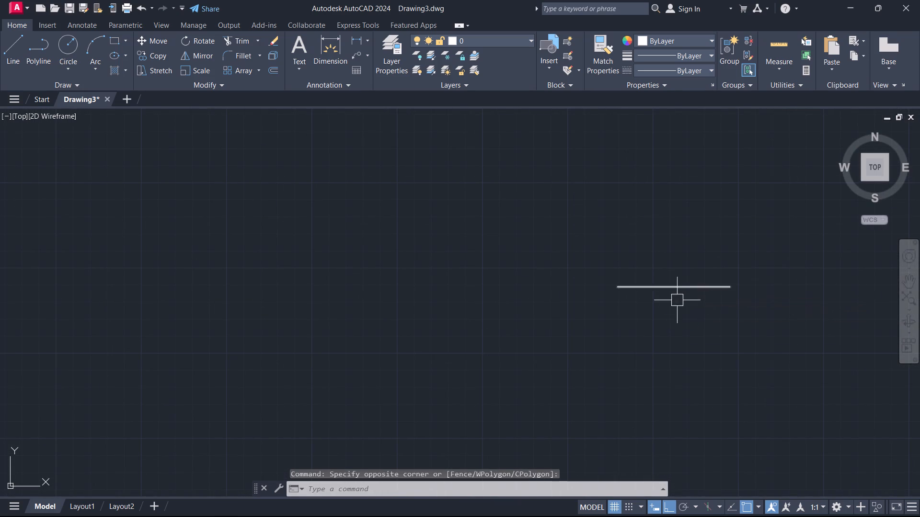
pyautogui.click(699, 309)
pyautogui.click(643, 270)
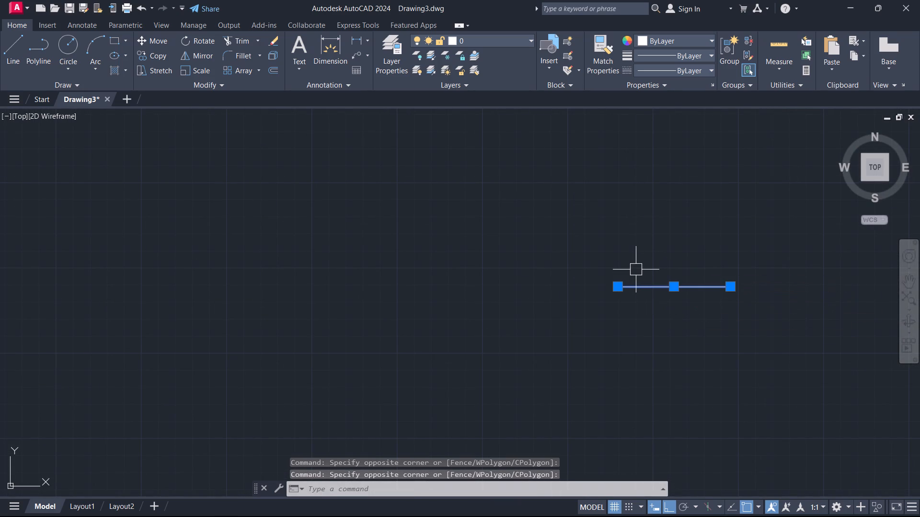
pyautogui.write('m')
pyautogui.press('space')
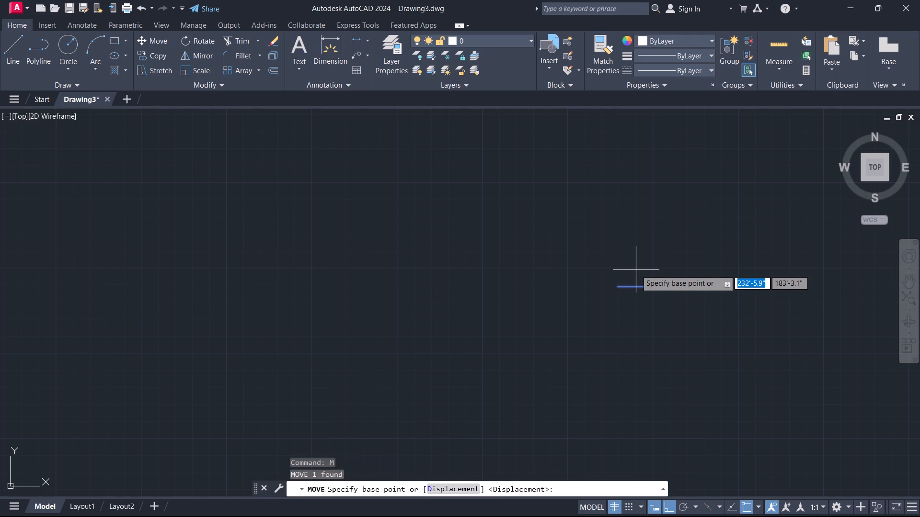
pyautogui.click(621, 286)
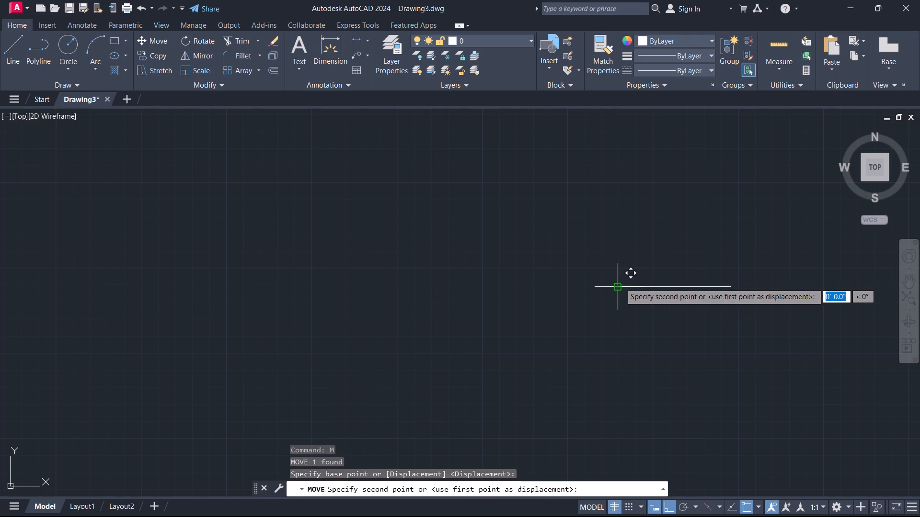
pyautogui.scroll(-6, 619, 239)
pyautogui.scroll(6, 618, 217)
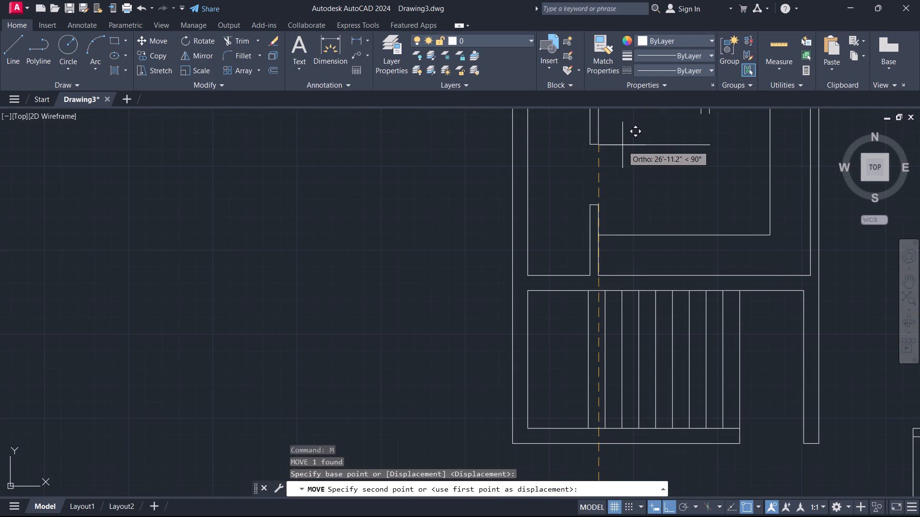
pyautogui.click(622, 156)
# Move the loose horizontal line by its right endpoint straight up to the short partition's lower end, closing the small recess.
pyautogui.click(674, 175)
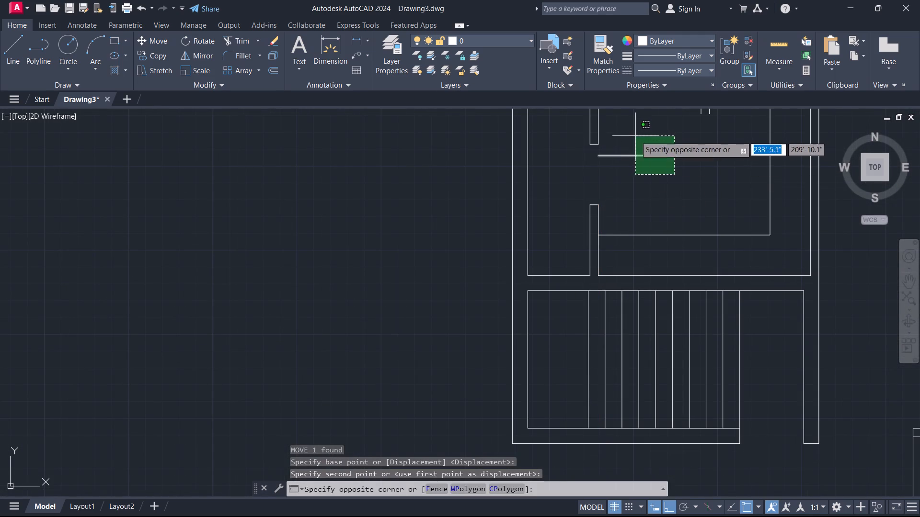
pyautogui.click(635, 136)
pyautogui.write('m')
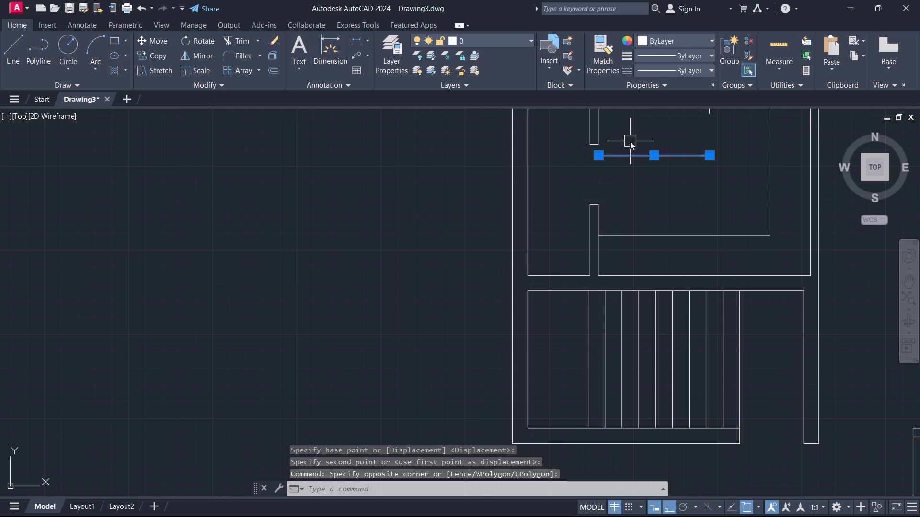
pyautogui.press('space')
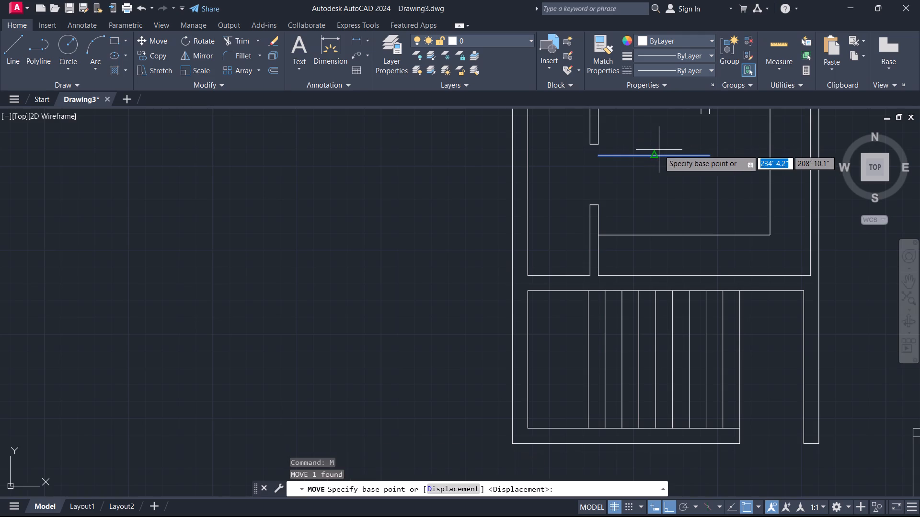
pyautogui.click(707, 157)
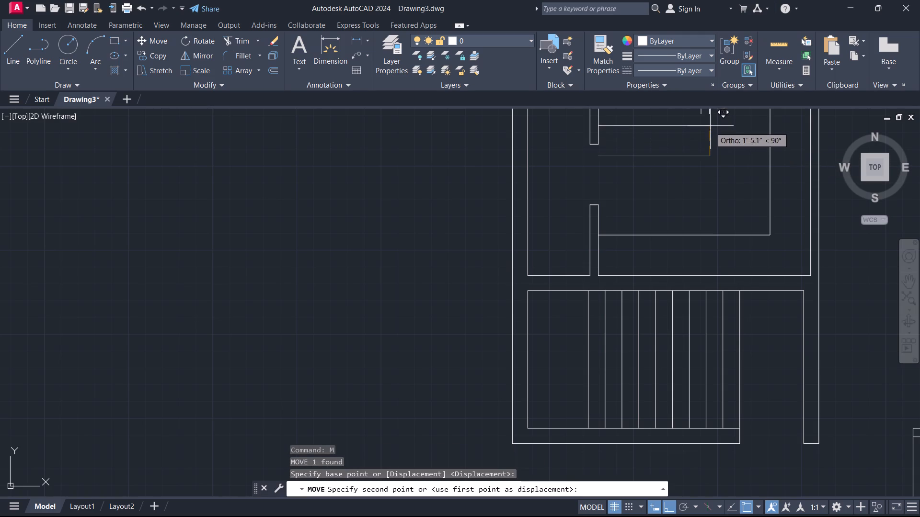
pyautogui.click(710, 118)
# Examine the closed recess and the partitions and door openings around it above the staircase.
pyautogui.scroll(-1, 697, 163)
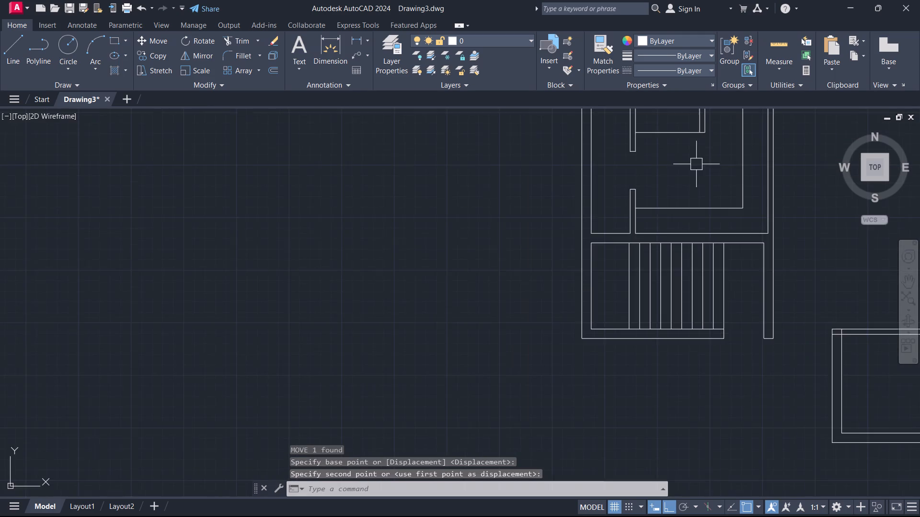
pyautogui.moveTo(695, 166); pyautogui.dragTo(663, 266, button='middle')
pyautogui.scroll(-1, 695, 169)
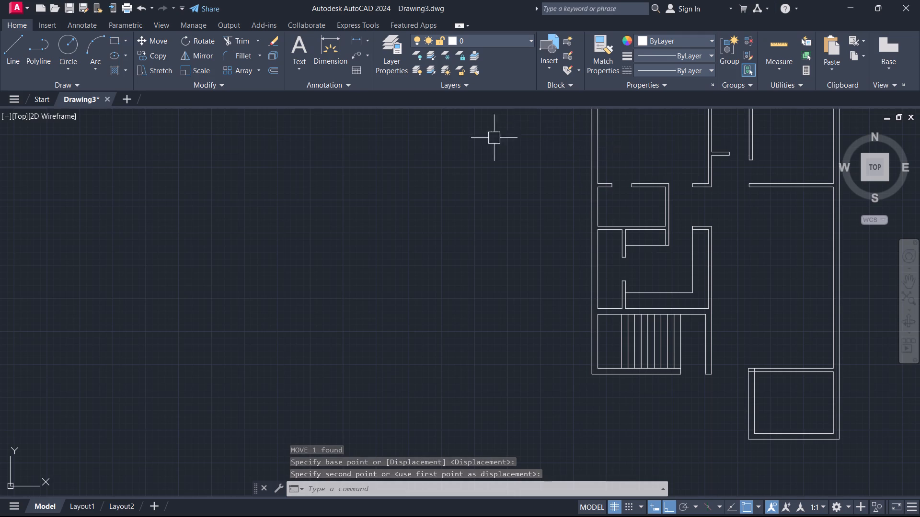
pyautogui.moveTo(581, 184); pyautogui.dragTo(532, 271, button='middle')
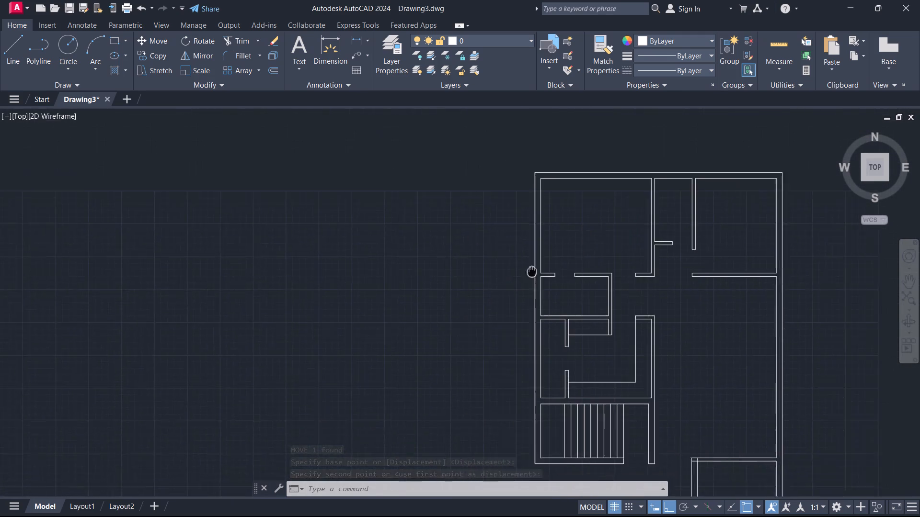
pyautogui.moveTo(532, 271); pyautogui.dragTo(538, 270, button='middle')
pyautogui.scroll(2, 606, 294)
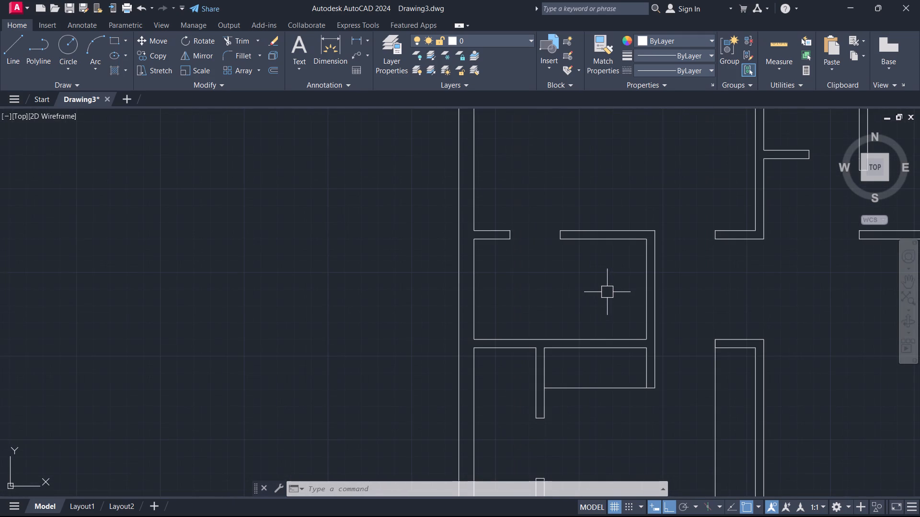
pyautogui.moveTo(604, 291); pyautogui.dragTo(609, 277, button='middle')
pyautogui.scroll(-1, 609, 277)
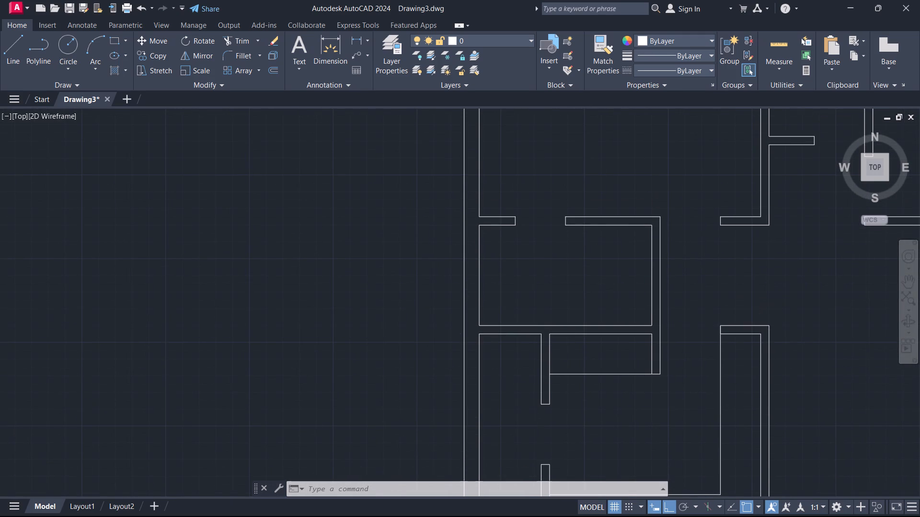
pyautogui.scroll(1, 609, 277)
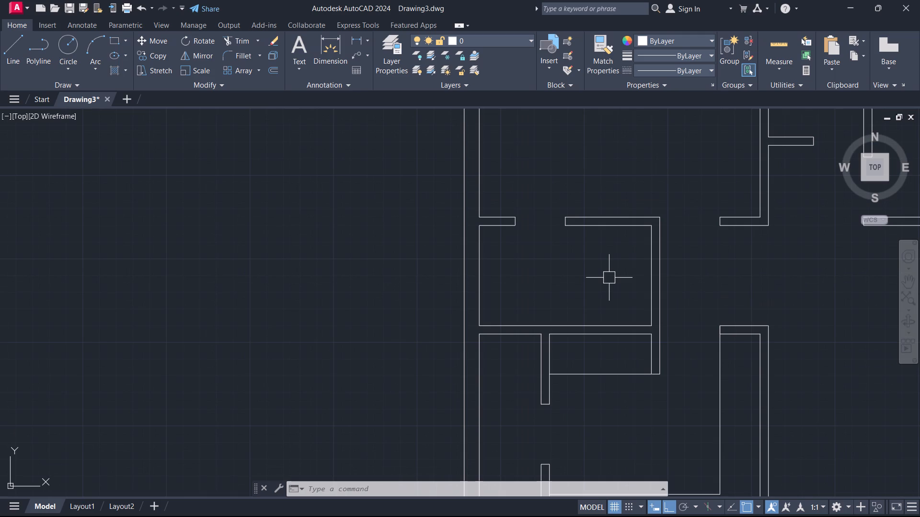
pyautogui.scroll(-1, 607, 283)
pyautogui.moveTo(607, 284); pyautogui.dragTo(567, 237, button='middle')
pyautogui.moveTo(609, 308); pyautogui.dragTo(589, 296, button='middle')
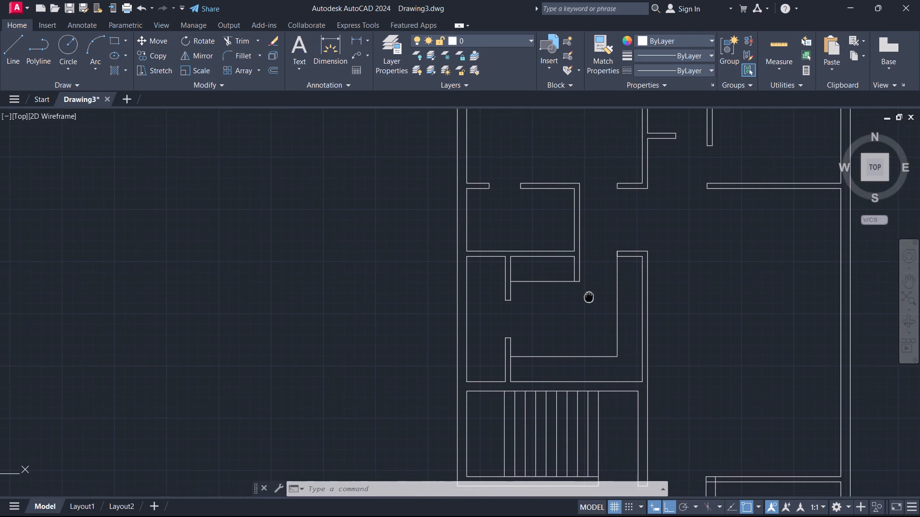
pyautogui.moveTo(589, 296); pyautogui.dragTo(590, 323, button='middle')
pyautogui.scroll(2, 603, 327)
pyautogui.moveTo(599, 332); pyautogui.dragTo(637, 365, button='middle')
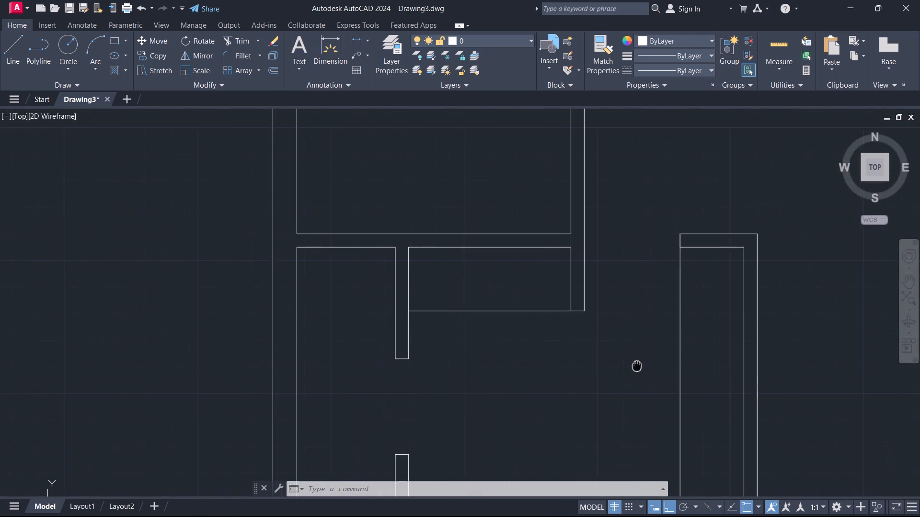
pyautogui.moveTo(637, 365); pyautogui.dragTo(638, 364, button='middle')
pyautogui.scroll(-2, 638, 364)
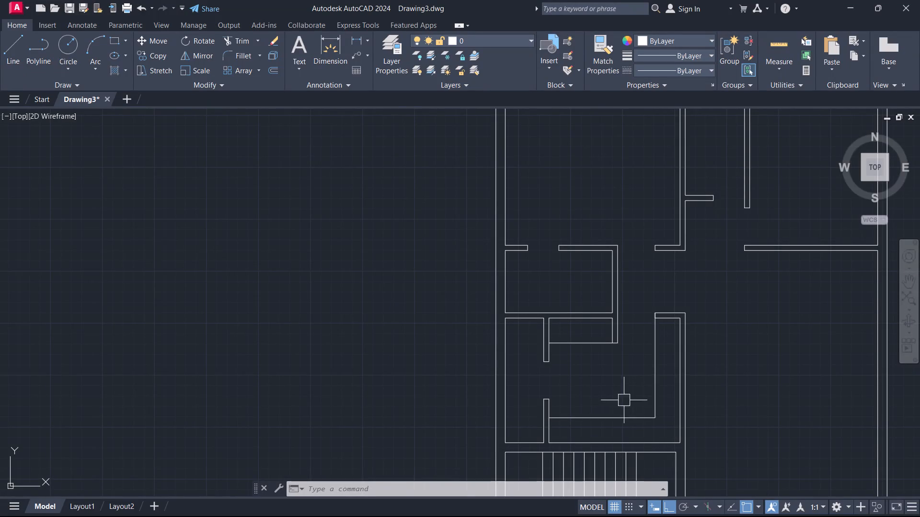
# Examine the upper rooms, partitions and staircase across the whole floor plan.
pyautogui.moveTo(660, 349); pyautogui.dragTo(599, 276, button='middle')
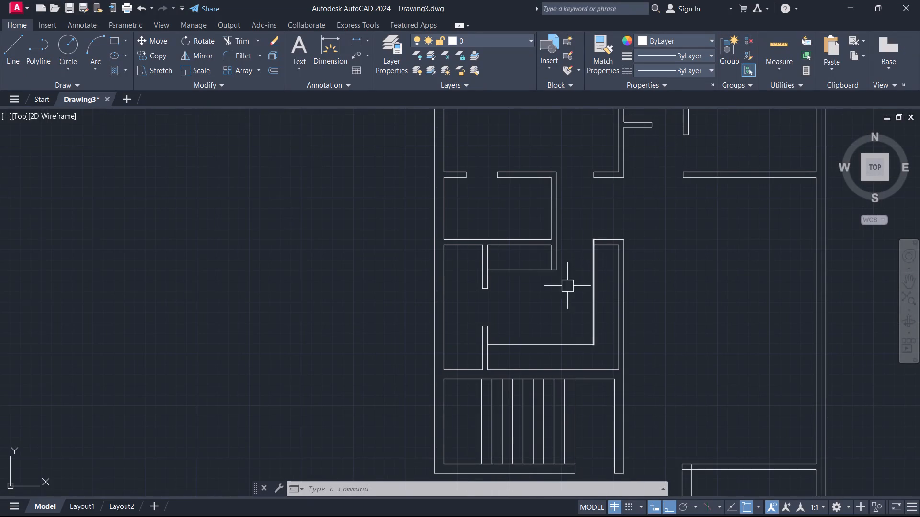
pyautogui.moveTo(564, 294); pyautogui.dragTo(615, 375, button='middle')
pyautogui.scroll(-1, 623, 371)
pyautogui.moveTo(620, 296); pyautogui.dragTo(699, 337, button='middle')
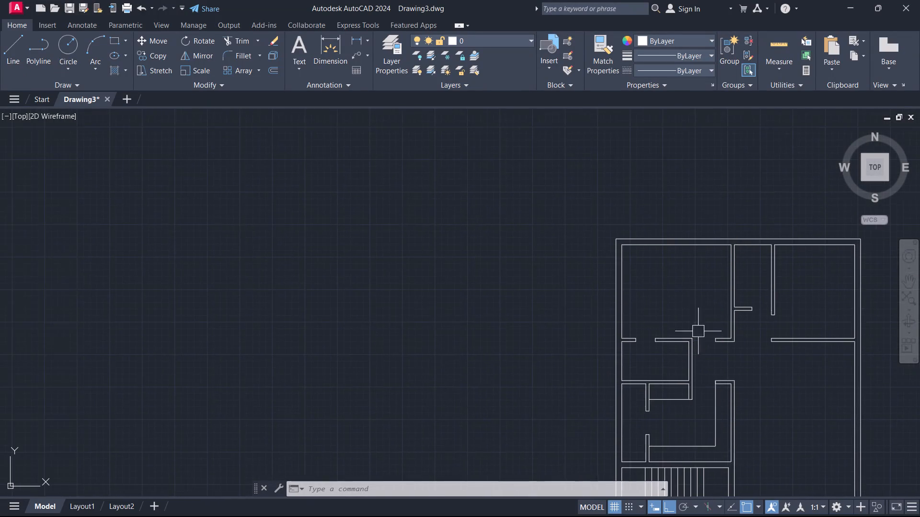
pyautogui.scroll(2, 694, 291)
pyautogui.moveTo(694, 292); pyautogui.dragTo(673, 294, button='middle')
pyautogui.scroll(-1, 673, 294)
pyautogui.middleClick(671, 294)
pyautogui.scroll(-1, 662, 292)
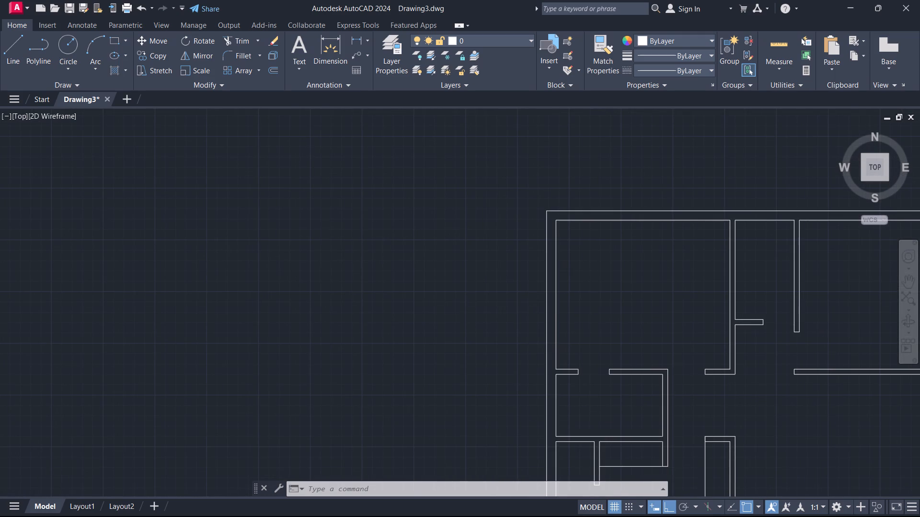
pyautogui.scroll(-1, 662, 292)
pyautogui.moveTo(671, 342); pyautogui.dragTo(648, 292, button='middle')
pyautogui.scroll(2, 663, 323)
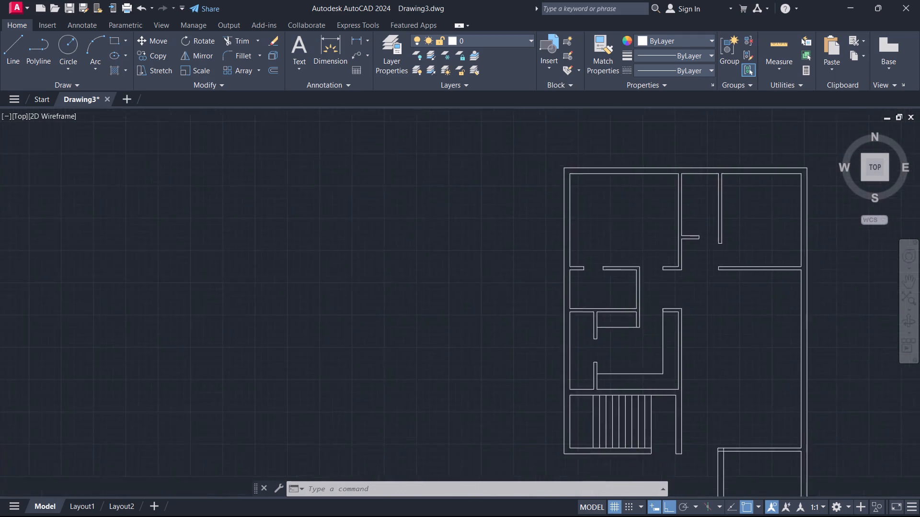
pyautogui.moveTo(648, 292); pyautogui.dragTo(654, 280, button='middle')
pyautogui.moveTo(759, 273); pyautogui.dragTo(686, 303, button='middle')
pyautogui.moveTo(663, 236); pyautogui.dragTo(659, 292, button='middle')
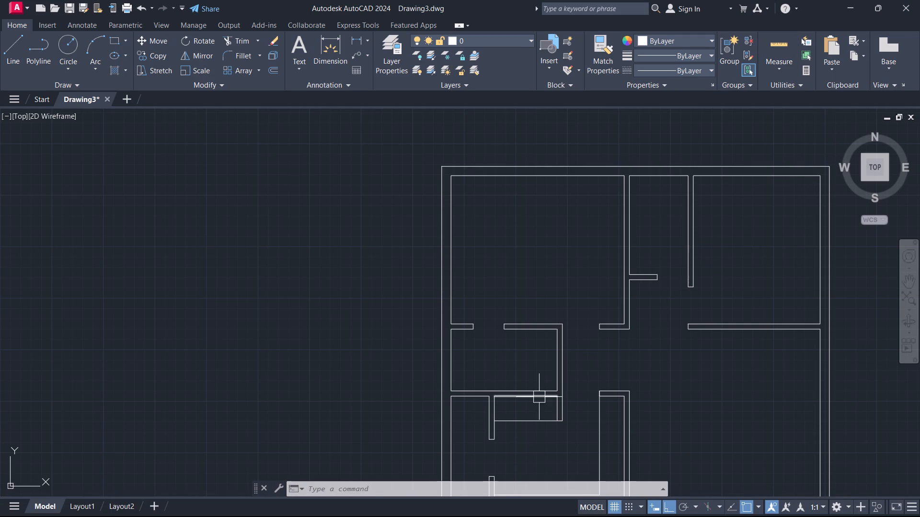
# Examine the small recess, the room below it, the staircase and the separate lower room at the plan's southeast corner.
pyautogui.moveTo(526, 355); pyautogui.dragTo(590, 291, button='middle')
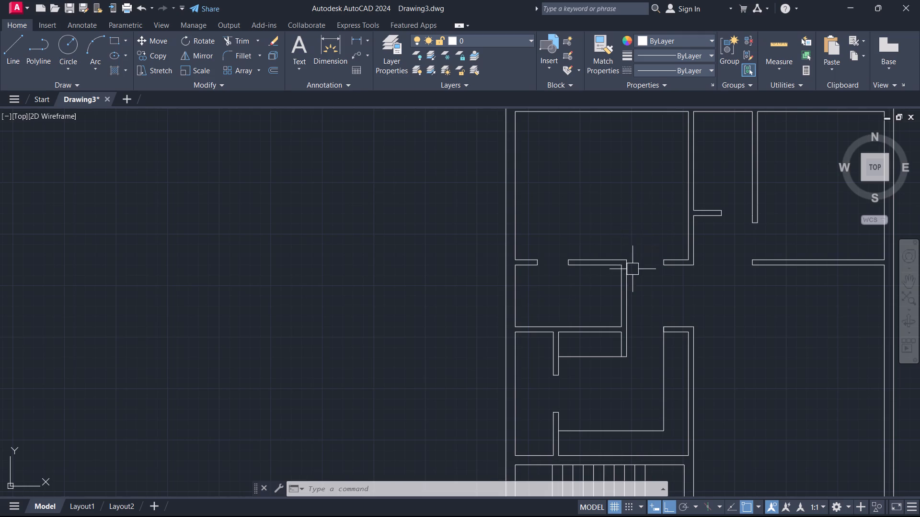
pyautogui.moveTo(631, 270); pyautogui.dragTo(632, 255, button='middle')
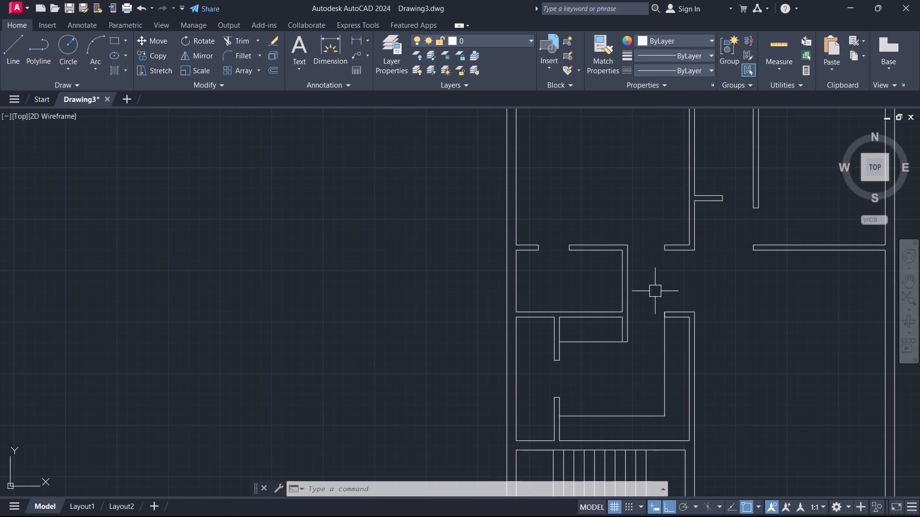
pyautogui.moveTo(654, 290); pyautogui.dragTo(718, 239, button='middle')
pyautogui.scroll(1, 661, 266)
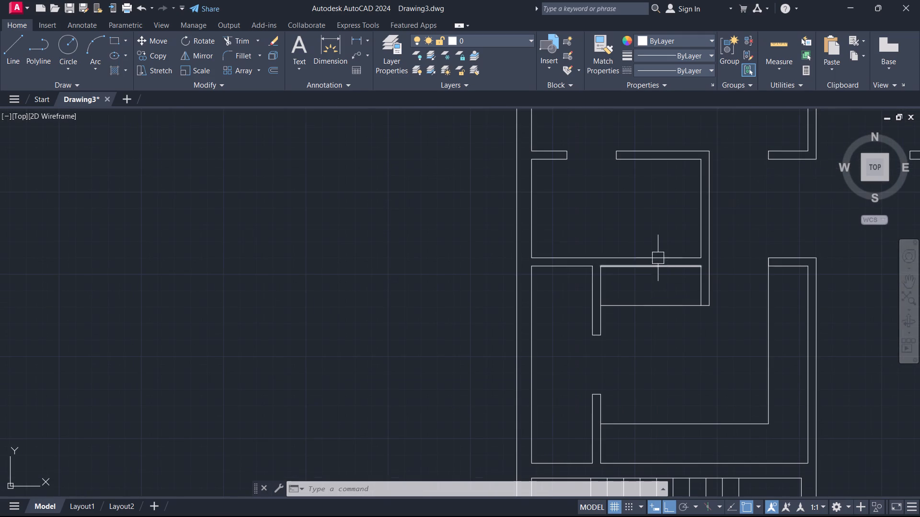
pyautogui.scroll(1, 642, 247)
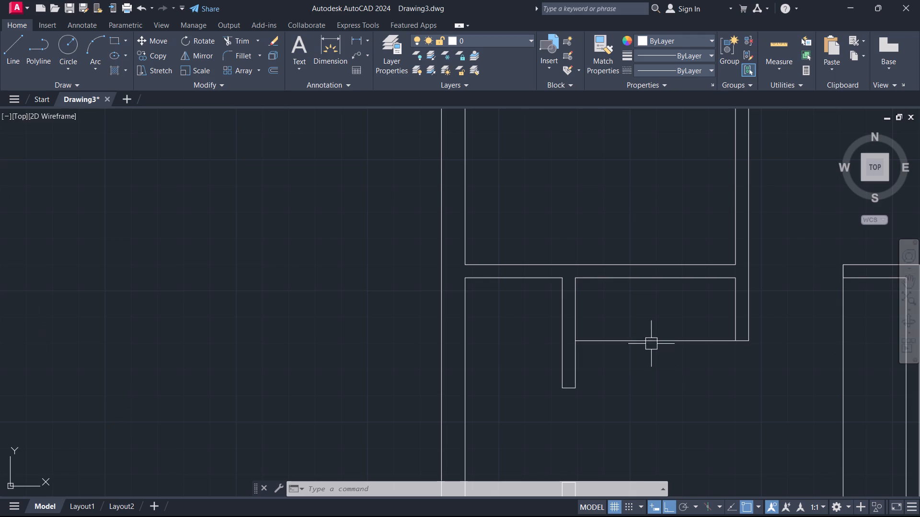
pyautogui.scroll(1, 677, 339)
pyautogui.scroll(-2, 674, 337)
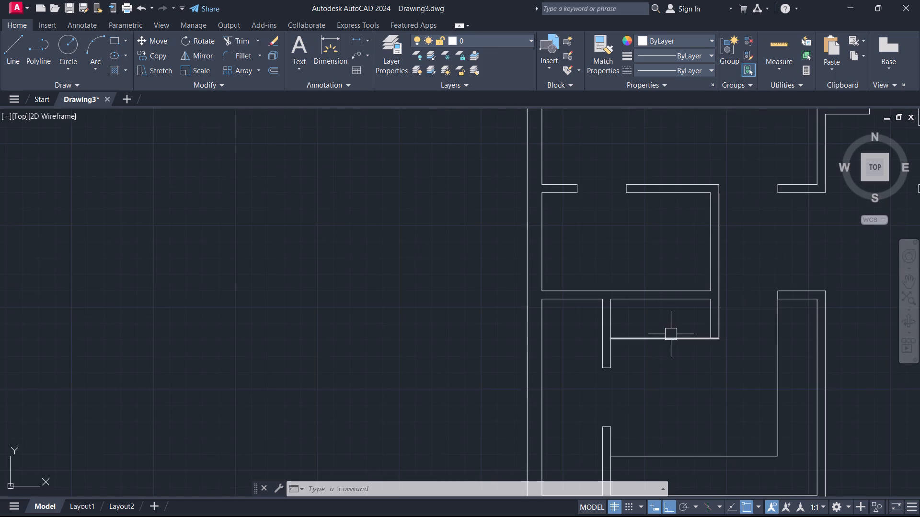
pyautogui.moveTo(670, 331); pyautogui.dragTo(679, 357, button='middle')
pyautogui.moveTo(657, 335); pyautogui.dragTo(792, 372, button='middle')
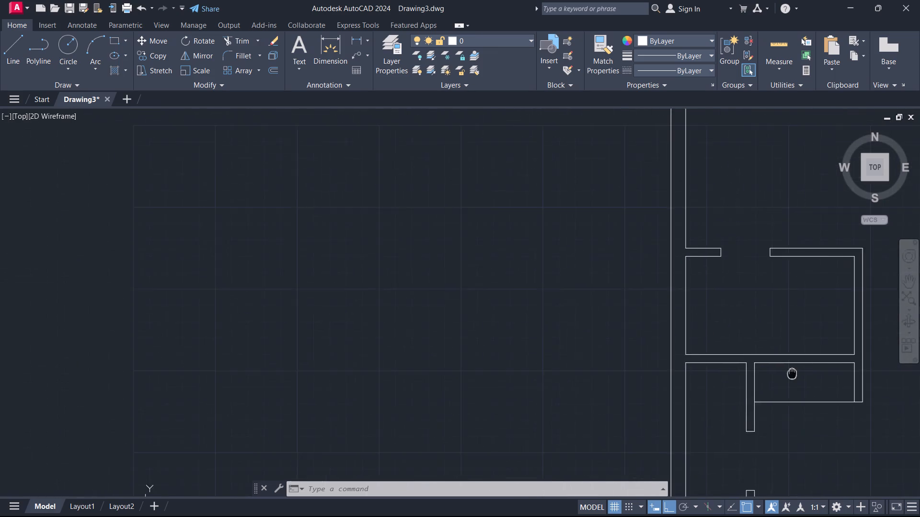
pyautogui.moveTo(792, 372); pyautogui.dragTo(678, 341, button='middle')
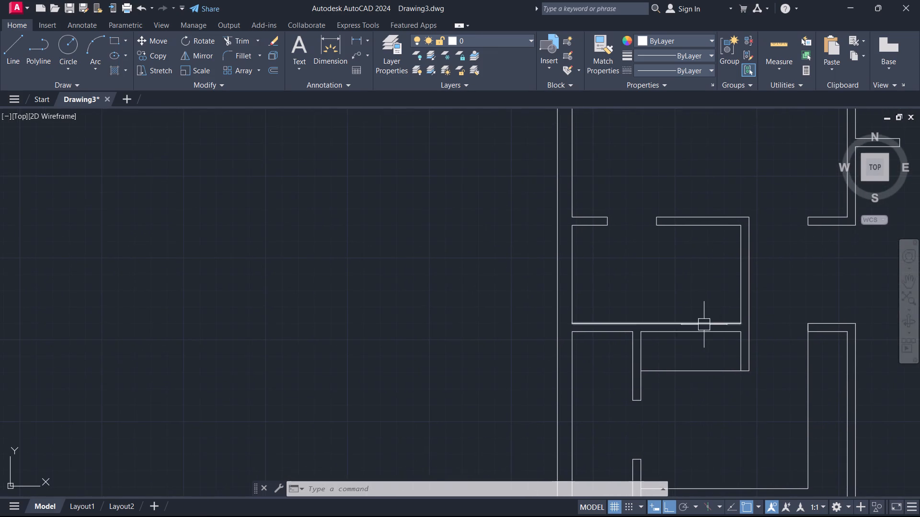
pyautogui.scroll(-1, 702, 327)
pyautogui.moveTo(701, 337); pyautogui.dragTo(696, 337, button='middle')
pyautogui.scroll(5, 700, 337)
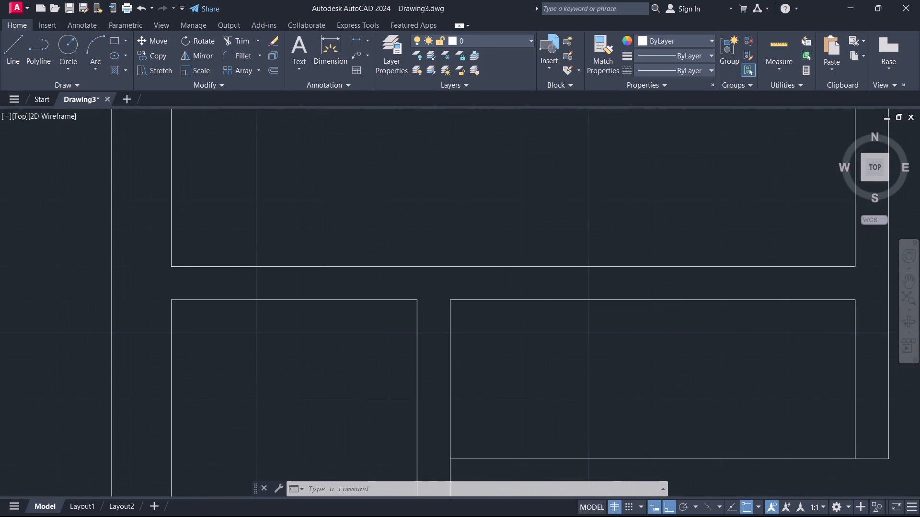
pyautogui.scroll(-4, 694, 340)
pyautogui.moveTo(696, 344); pyautogui.dragTo(608, 325, button='middle')
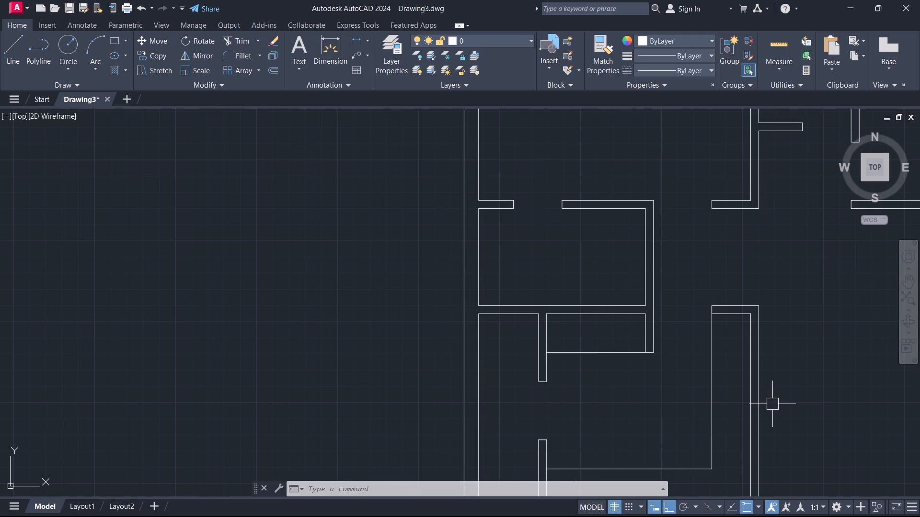
pyautogui.scroll(-2, 467, 423)
pyautogui.moveTo(582, 326); pyautogui.dragTo(577, 169, button='middle')
pyautogui.scroll(1, 575, 309)
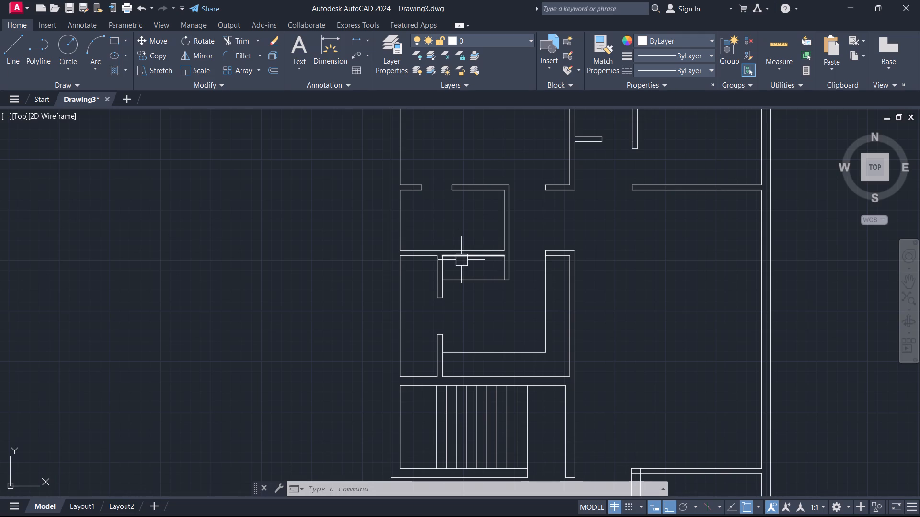
pyautogui.moveTo(517, 343); pyautogui.dragTo(501, 281, button='middle')
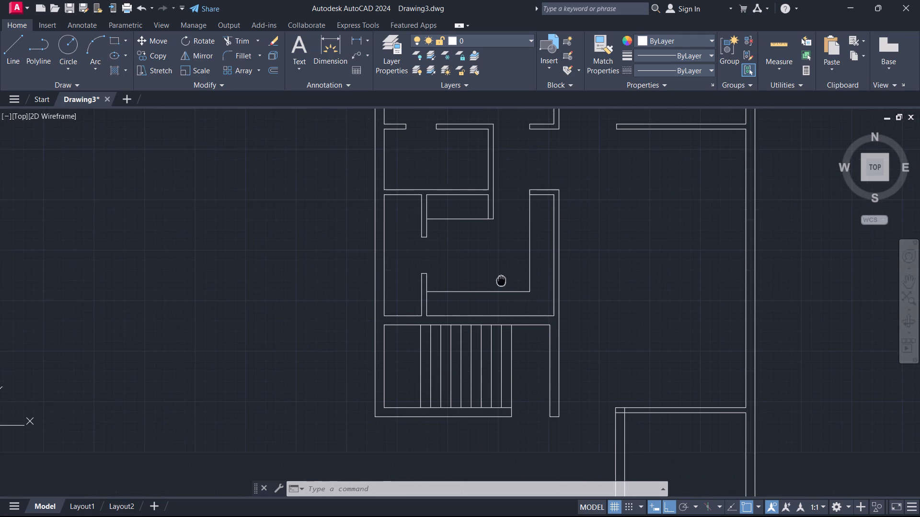
pyautogui.moveTo(501, 281); pyautogui.dragTo(501, 280, button='middle')
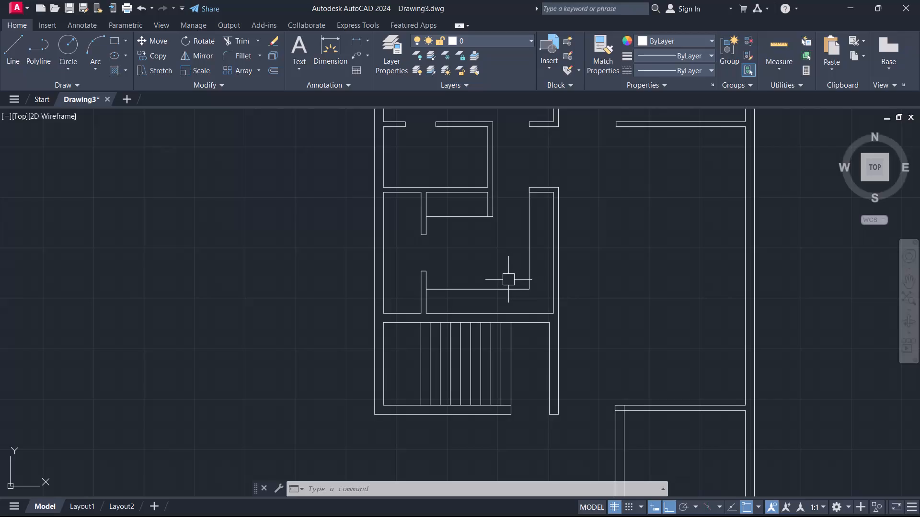
pyautogui.moveTo(602, 282); pyautogui.dragTo(551, 254, button='middle')
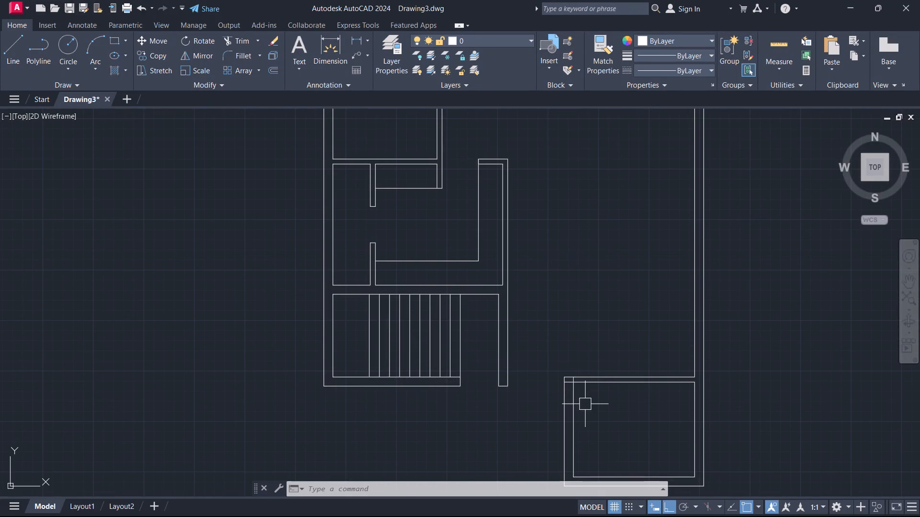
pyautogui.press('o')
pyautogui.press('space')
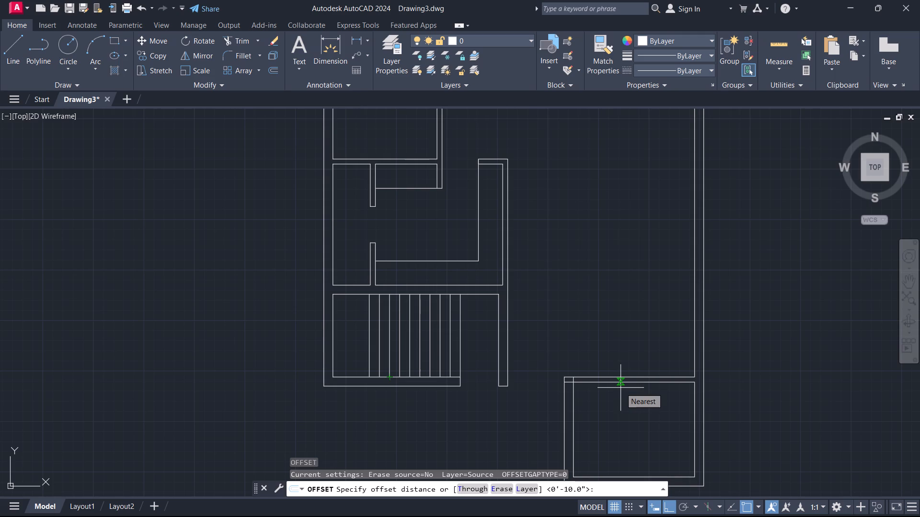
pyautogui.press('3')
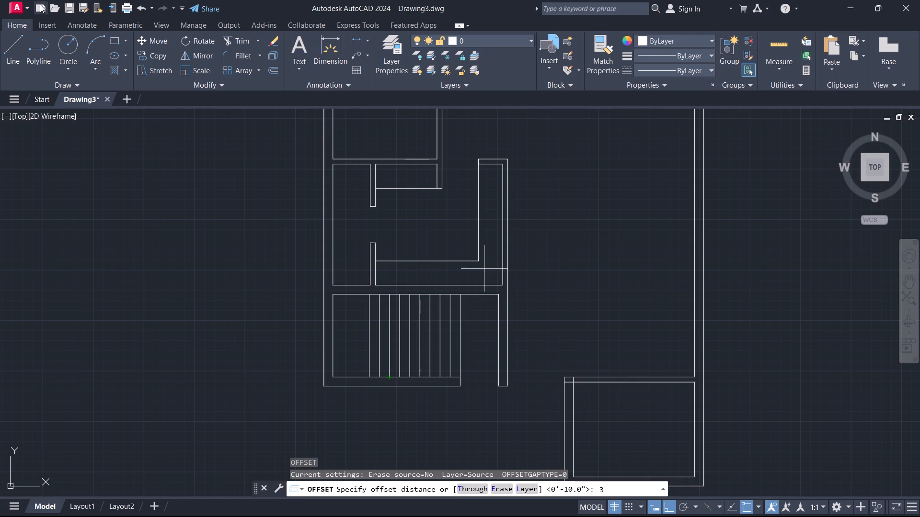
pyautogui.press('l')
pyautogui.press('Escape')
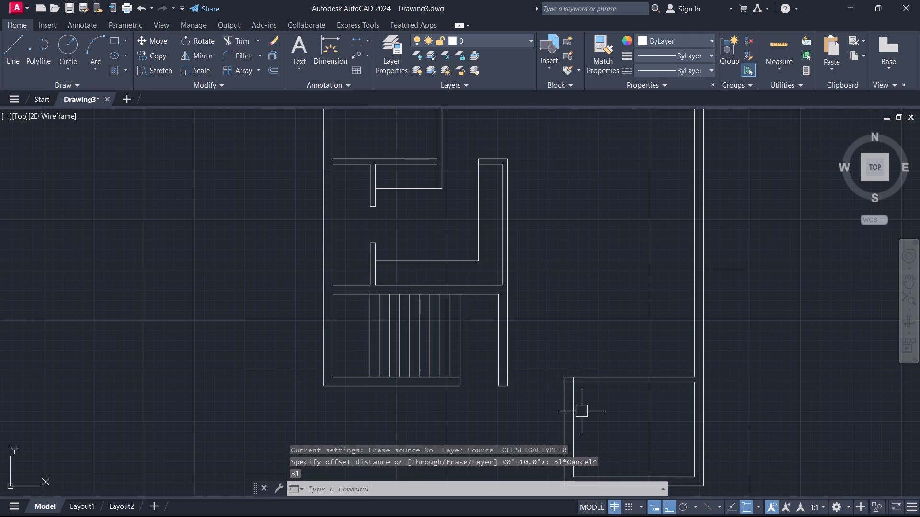
# Offset the inner face of the southeast room's west wall 3' into the room to mark a doorway.
pyautogui.write('o 3')
pyautogui.press("'")
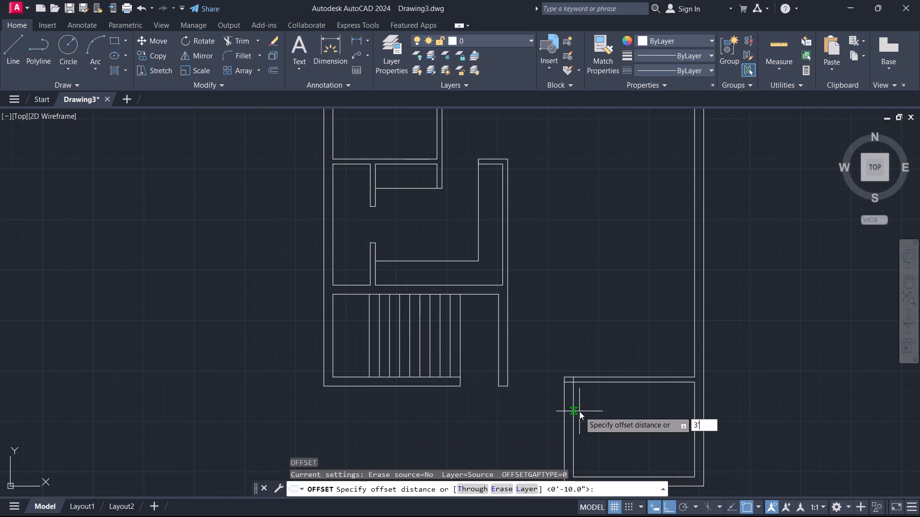
pyautogui.press('Return')
pyautogui.click(579, 411)
pyautogui.click(603, 417)
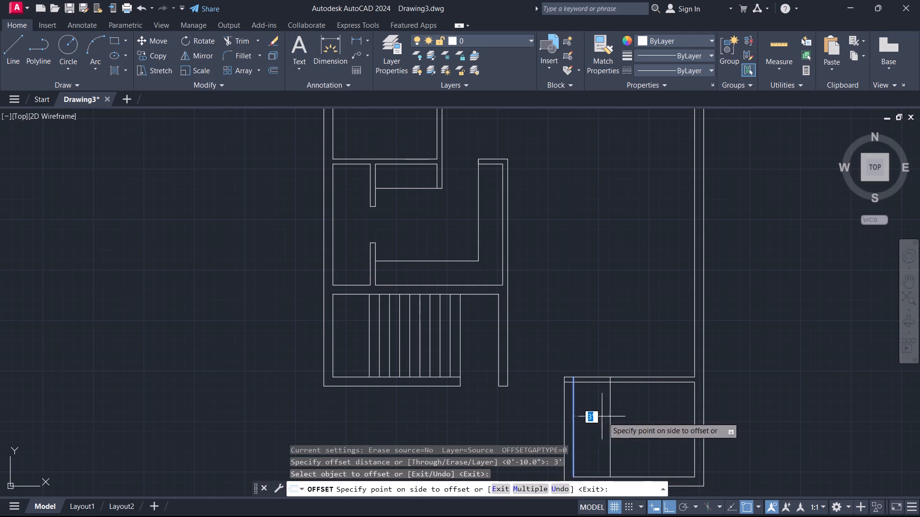
pyautogui.press('Escape')
# Trim the southeast room's north wall between the west wall and the offset line to form the doorway, removing leftover segments.
pyautogui.write('tr')
pyautogui.press('space')
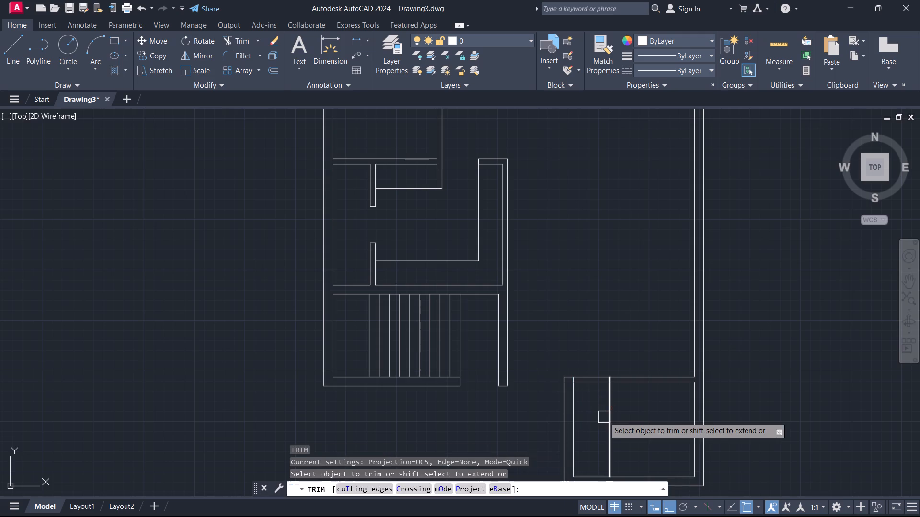
pyautogui.click(592, 411)
pyautogui.click(599, 344)
pyautogui.scroll(4, 576, 393)
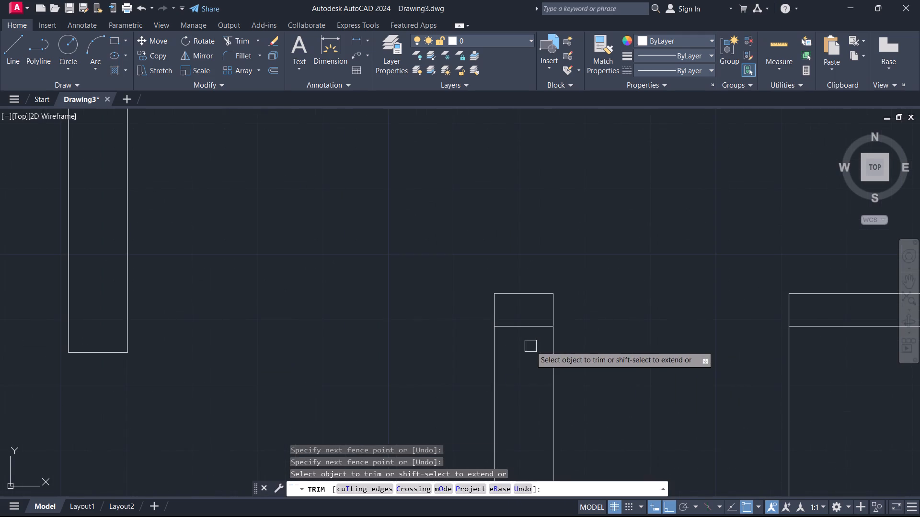
pyautogui.moveTo(530, 346); pyautogui.dragTo(529, 341)
pyautogui.click(527, 312)
pyautogui.click(870, 379)
pyautogui.click(777, 381)
pyautogui.press('Escape')
pyautogui.scroll(-2, 747, 383)
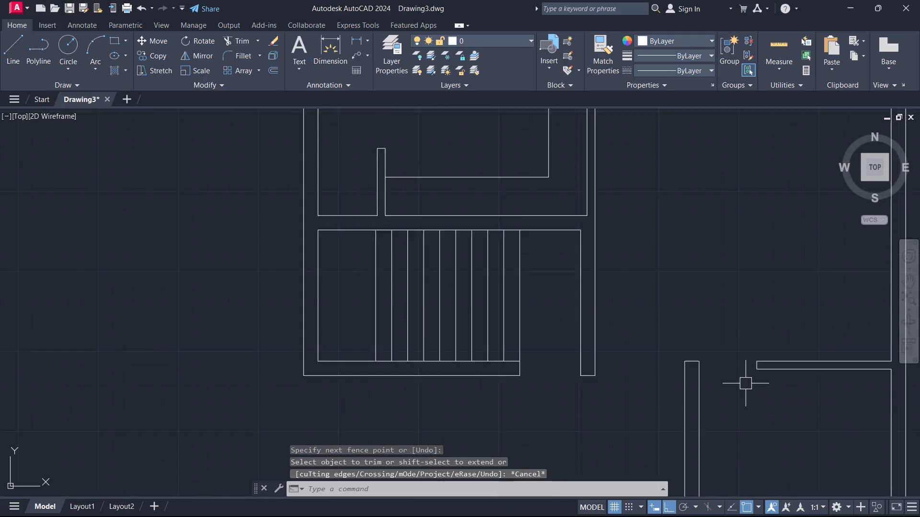
# Draw a horizontal line across the middle of the staircase, from the first tread line's midpoint to the last tread line.
pyautogui.scroll(-2, 746, 383)
pyautogui.moveTo(733, 421); pyautogui.dragTo(737, 299, button='middle')
pyautogui.moveTo(655, 287); pyautogui.dragTo(659, 379, button='middle')
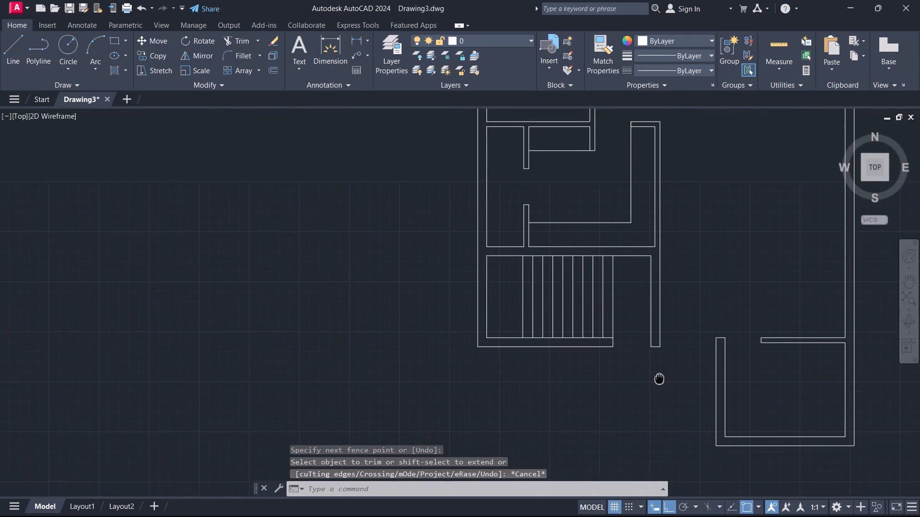
pyautogui.moveTo(659, 379); pyautogui.dragTo(660, 379, button='middle')
pyautogui.scroll(1, 562, 291)
pyautogui.write('l')
pyautogui.press('space')
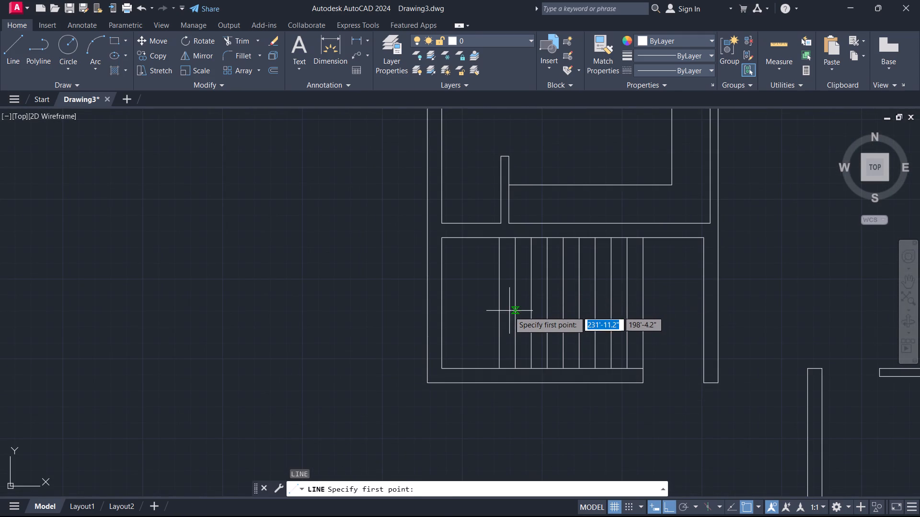
pyautogui.click(504, 303)
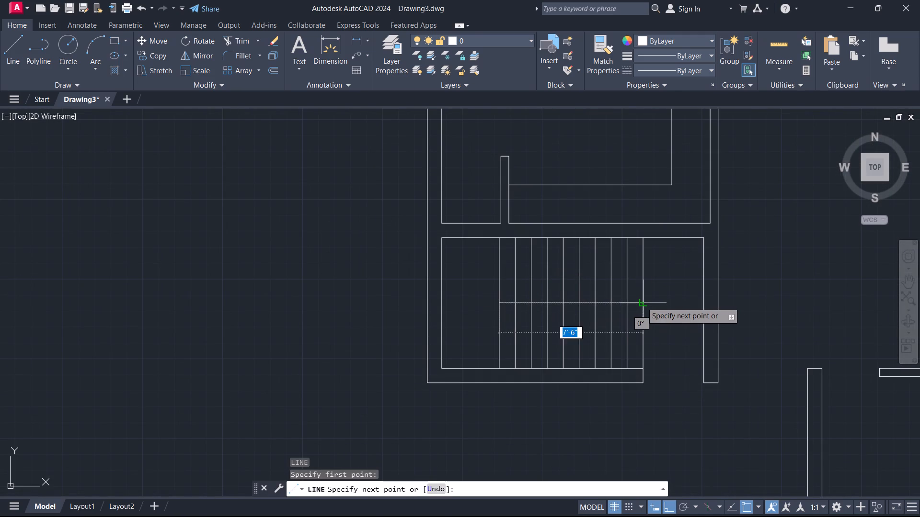
pyautogui.click(642, 302)
pyautogui.press('Escape')
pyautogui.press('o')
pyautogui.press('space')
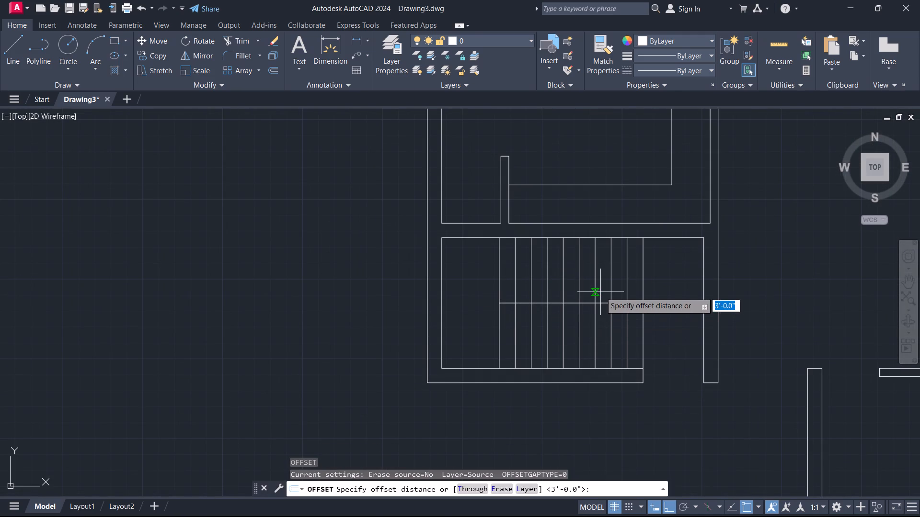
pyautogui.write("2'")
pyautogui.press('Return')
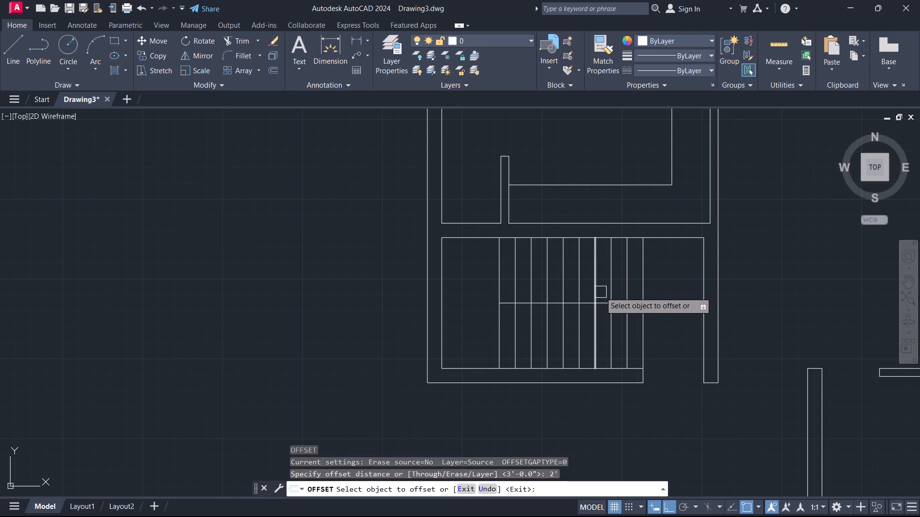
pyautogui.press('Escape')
# Offset the staircase's horizontal centre line 2" to both sides.
pyautogui.scroll(2, 599, 300)
pyautogui.write('o 2')
pyautogui.press('Return')
pyautogui.scroll(2, 578, 332)
pyautogui.click(636, 274)
pyautogui.click(636, 258)
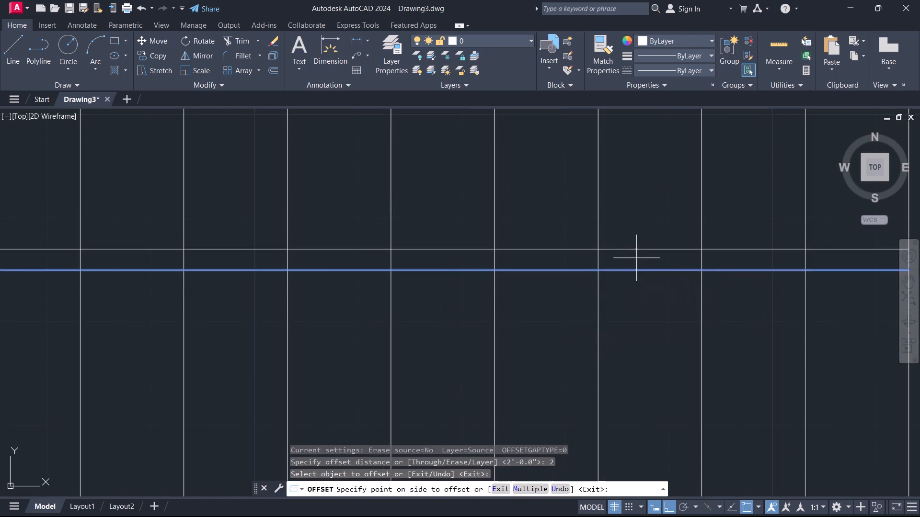
pyautogui.moveTo(637, 273); pyautogui.dragTo(637, 281)
pyautogui.click(627, 326)
pyautogui.press('Escape')
# Delete the original centre line between the two offset lines.
pyautogui.click(634, 272)
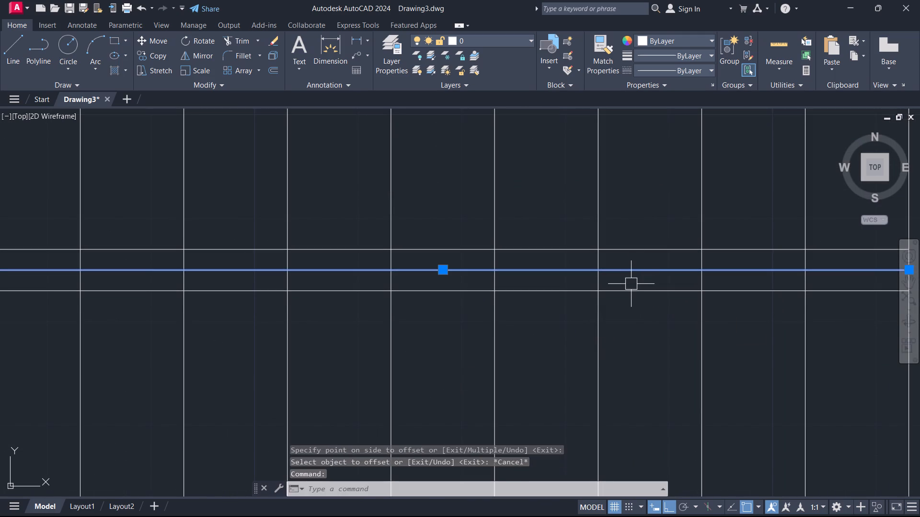
pyautogui.press('Delete')
# Trim all the tread lines between the two horizontal lines to separate the stair flights.
pyautogui.scroll(-4, 631, 284)
pyautogui.scroll(2, 678, 279)
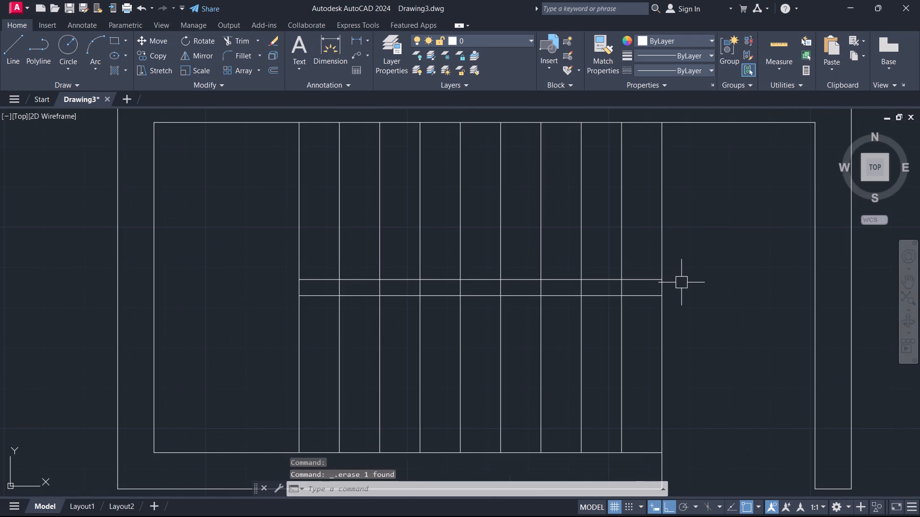
pyautogui.write('tr')
pyautogui.press('space')
pyautogui.click(682, 290)
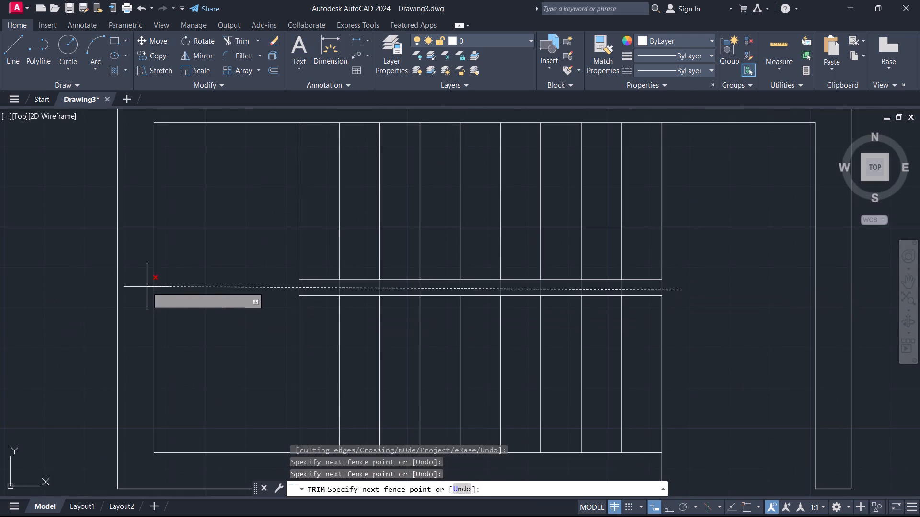
pyautogui.click(276, 287)
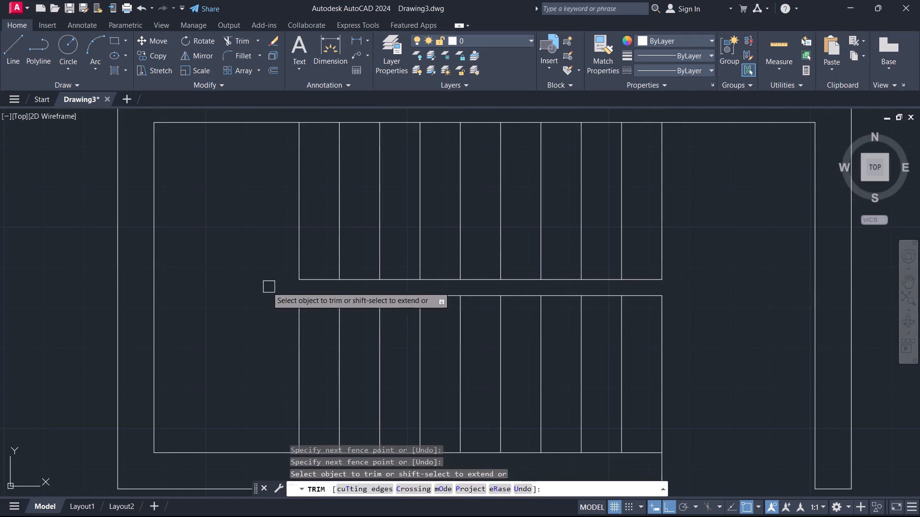
pyautogui.press('Escape')
# Examine the divided staircase, the rooms and partitions above it, and the short stub partition in the upper middle.
pyautogui.scroll(-3, 236, 286)
pyautogui.moveTo(234, 286); pyautogui.dragTo(443, 292, button='middle')
pyautogui.scroll(2, 446, 292)
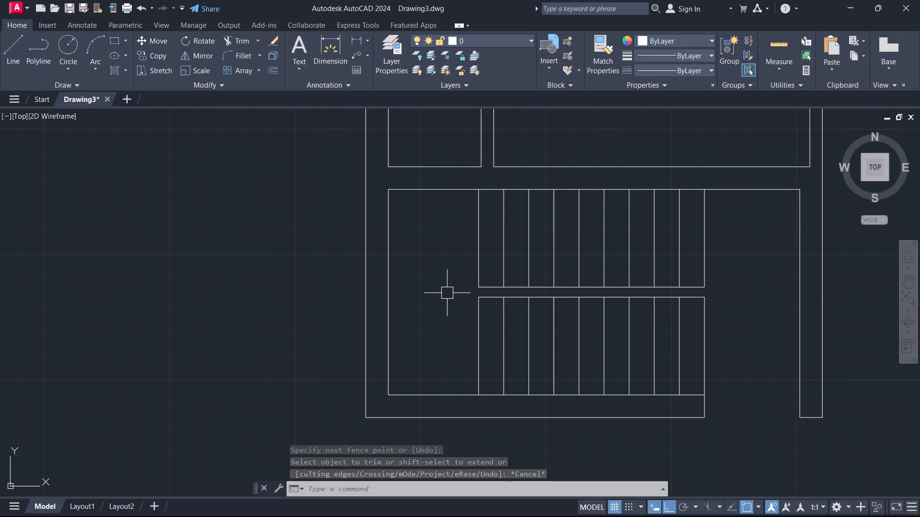
pyautogui.moveTo(448, 295); pyautogui.dragTo(302, 370, button='middle')
pyautogui.scroll(-1, 308, 374)
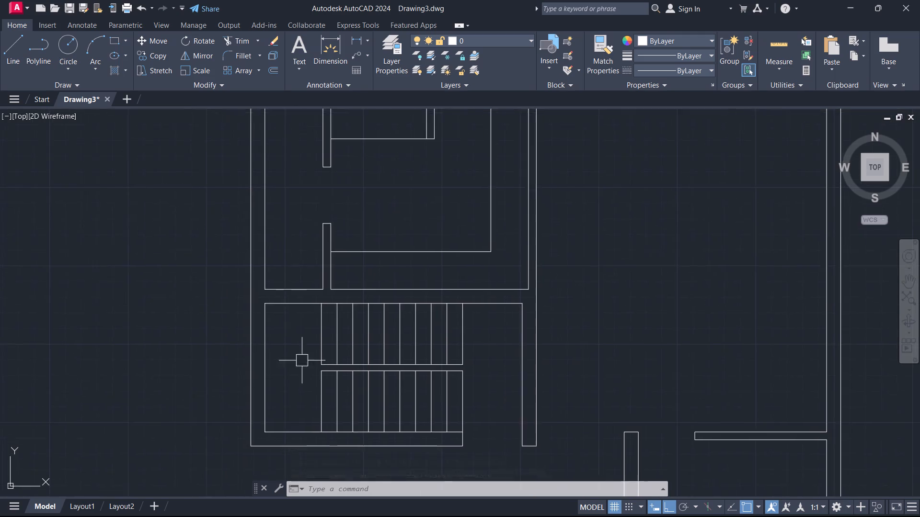
pyautogui.scroll(-1, 302, 360)
pyautogui.moveTo(356, 275); pyautogui.dragTo(328, 240, button='middle')
pyautogui.scroll(1, 356, 275)
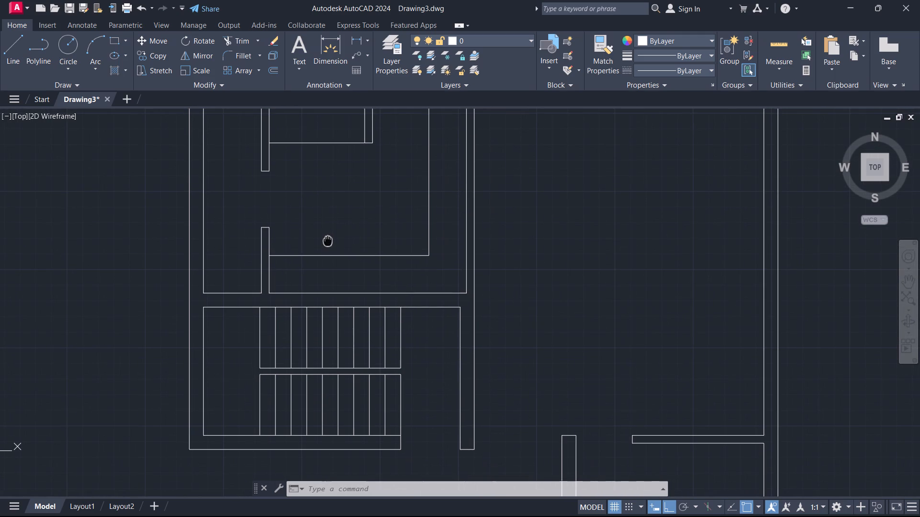
pyautogui.scroll(-1, 333, 240)
pyautogui.moveTo(323, 236); pyautogui.dragTo(397, 416, button='middle')
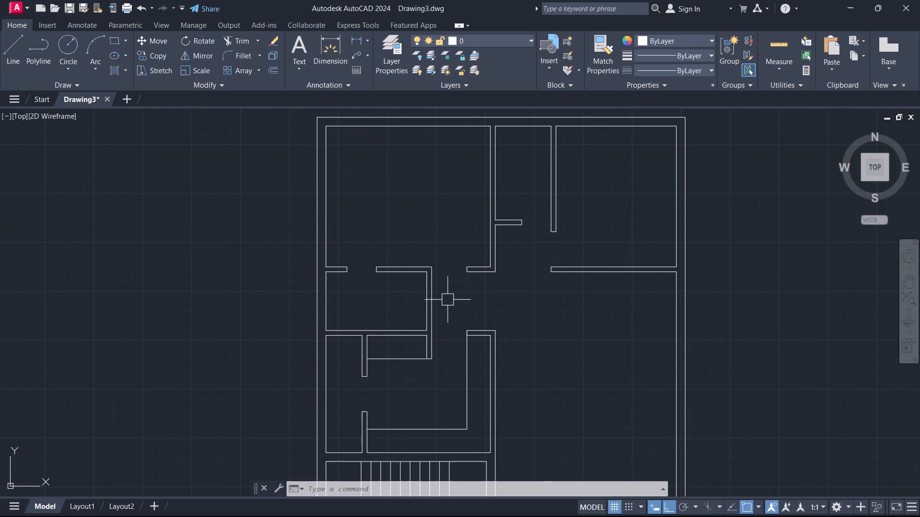
pyautogui.scroll(1, 448, 298)
pyautogui.moveTo(448, 298); pyautogui.dragTo(413, 312, button='middle')
pyautogui.scroll(-3, 428, 304)
pyautogui.scroll(1, 494, 327)
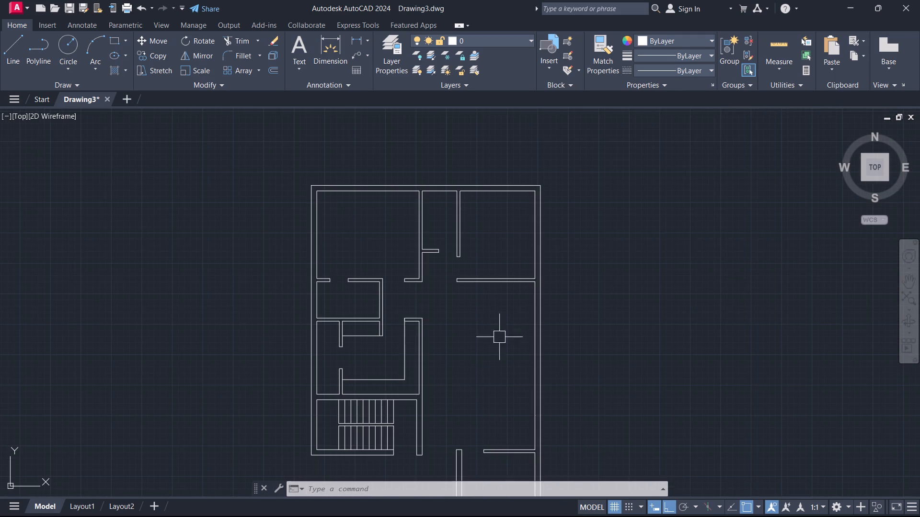
pyautogui.middleClick(494, 364)
pyautogui.scroll(1, 447, 343)
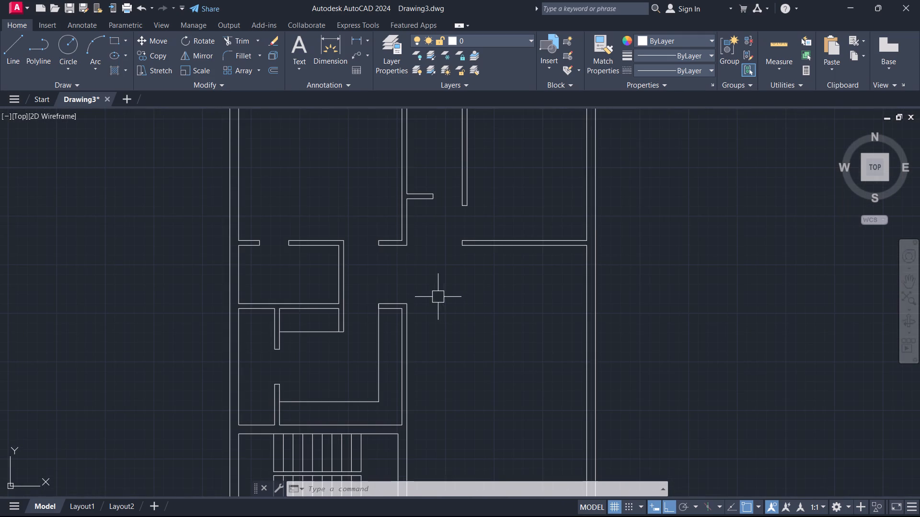
pyautogui.moveTo(438, 297); pyautogui.dragTo(444, 308, button='middle')
pyautogui.scroll(1, 444, 309)
pyautogui.moveTo(434, 241); pyautogui.dragTo(425, 354, button='middle')
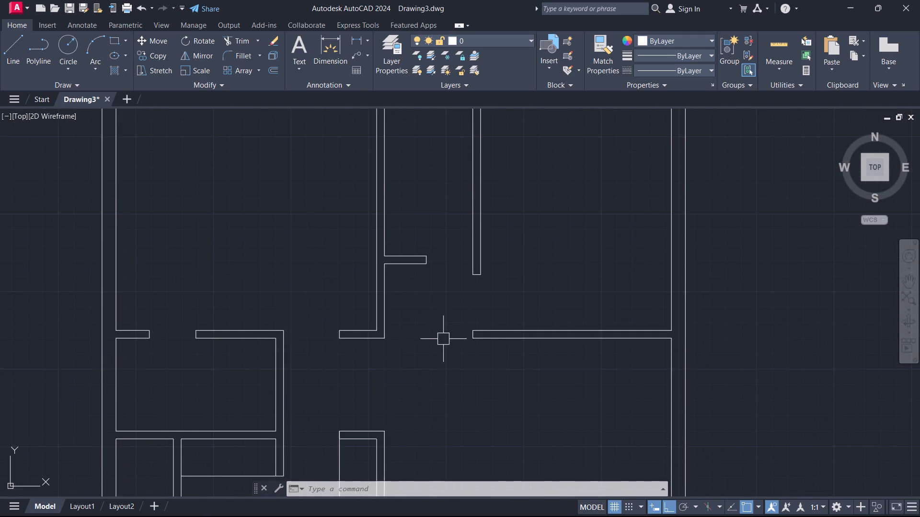
pyautogui.scroll(1, 446, 336)
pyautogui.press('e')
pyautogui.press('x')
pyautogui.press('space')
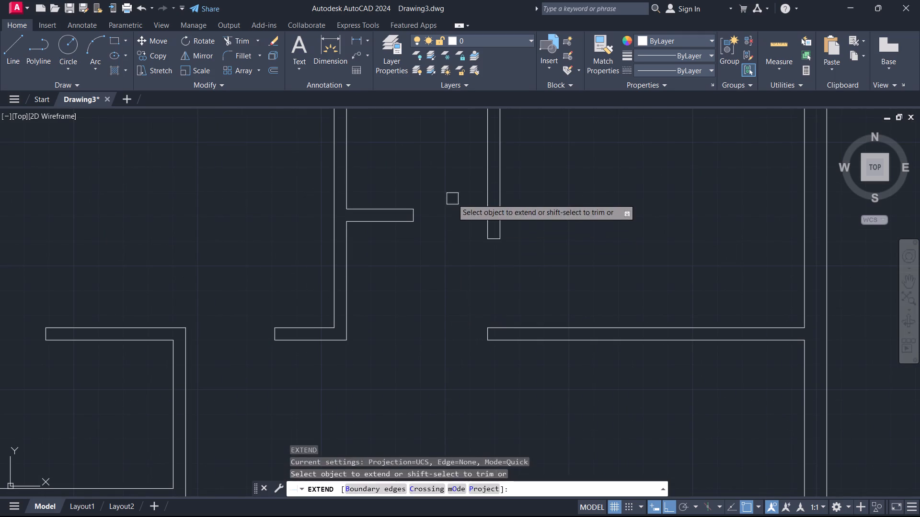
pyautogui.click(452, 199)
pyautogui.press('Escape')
# Extend both lines of the short horizontal stub partition east to the vertical partition, closing off the narrow upper middle room.
pyautogui.moveTo(514, 241); pyautogui.dragTo(514, 286, button='middle')
pyautogui.press('e')
pyautogui.press('x')
pyautogui.press('space')
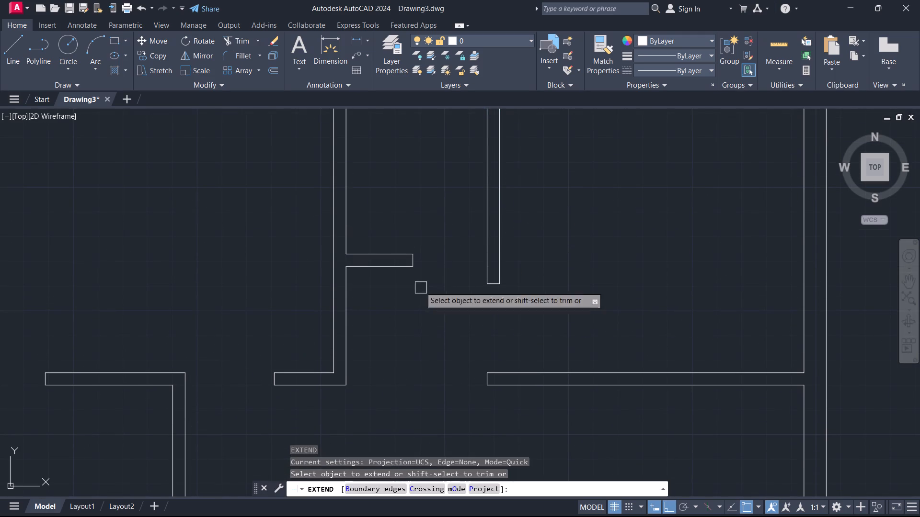
pyautogui.click(406, 204)
pyautogui.click(383, 312)
pyautogui.press('Escape')
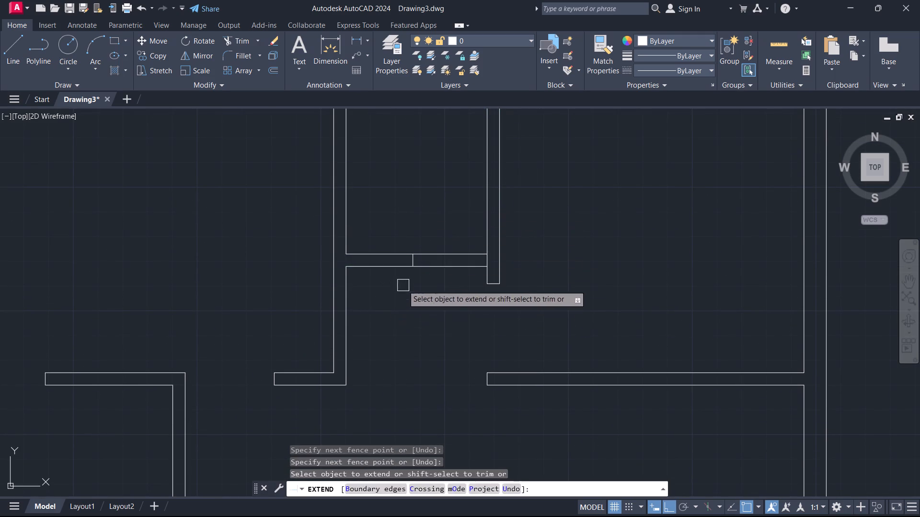
# Delete the stub's old end line inside the extended partition.
pyautogui.scroll(4, 405, 265)
pyautogui.click(448, 252)
pyautogui.click(372, 247)
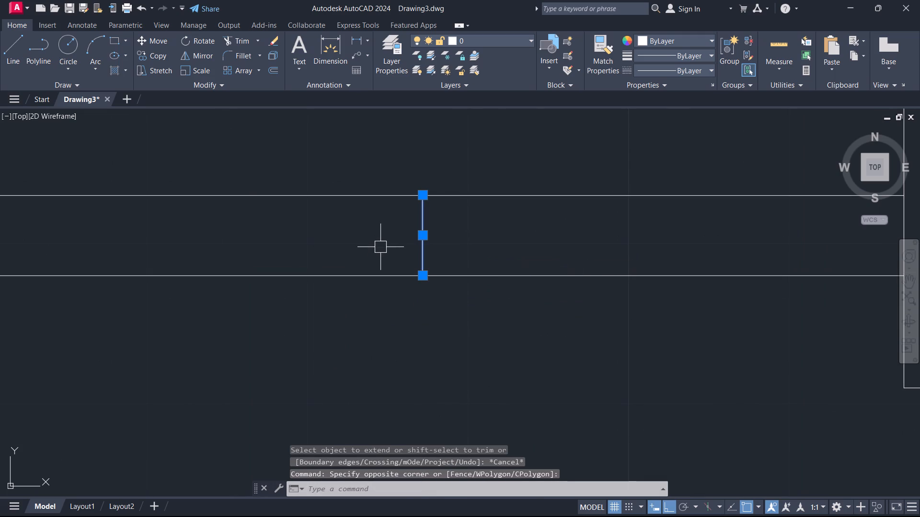
pyautogui.press('Delete')
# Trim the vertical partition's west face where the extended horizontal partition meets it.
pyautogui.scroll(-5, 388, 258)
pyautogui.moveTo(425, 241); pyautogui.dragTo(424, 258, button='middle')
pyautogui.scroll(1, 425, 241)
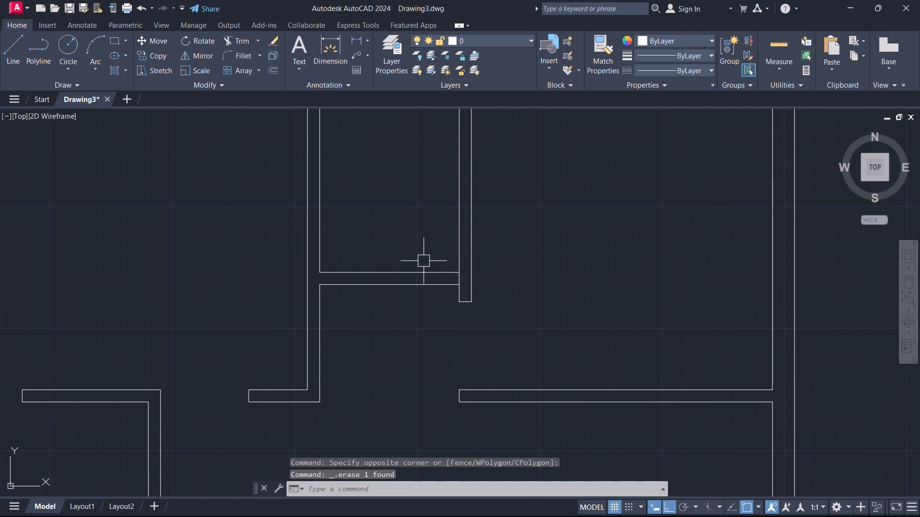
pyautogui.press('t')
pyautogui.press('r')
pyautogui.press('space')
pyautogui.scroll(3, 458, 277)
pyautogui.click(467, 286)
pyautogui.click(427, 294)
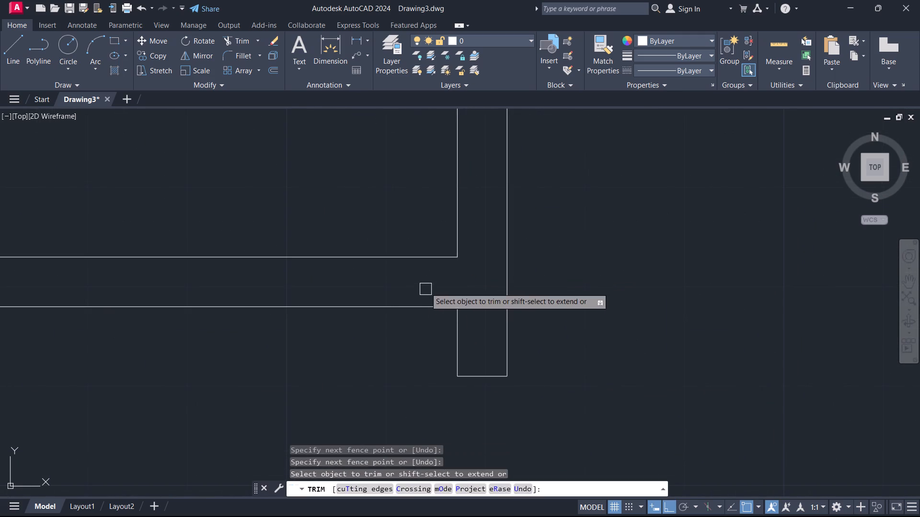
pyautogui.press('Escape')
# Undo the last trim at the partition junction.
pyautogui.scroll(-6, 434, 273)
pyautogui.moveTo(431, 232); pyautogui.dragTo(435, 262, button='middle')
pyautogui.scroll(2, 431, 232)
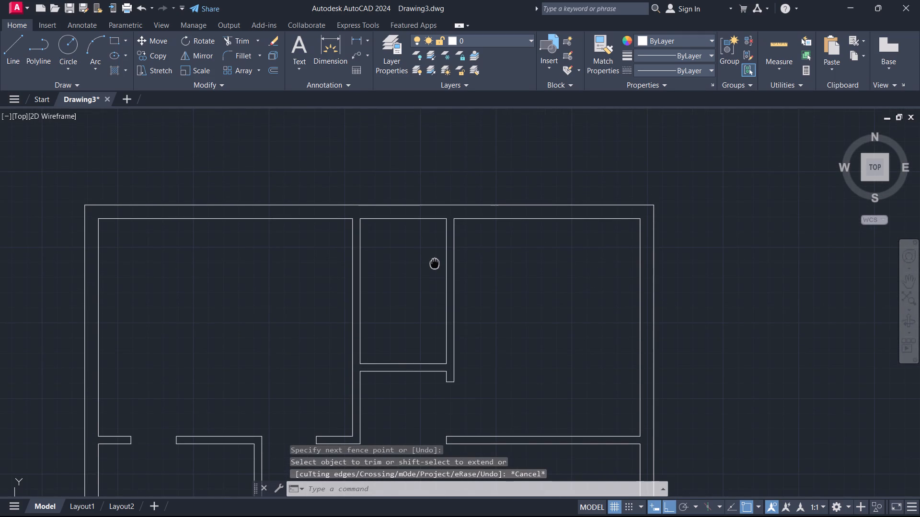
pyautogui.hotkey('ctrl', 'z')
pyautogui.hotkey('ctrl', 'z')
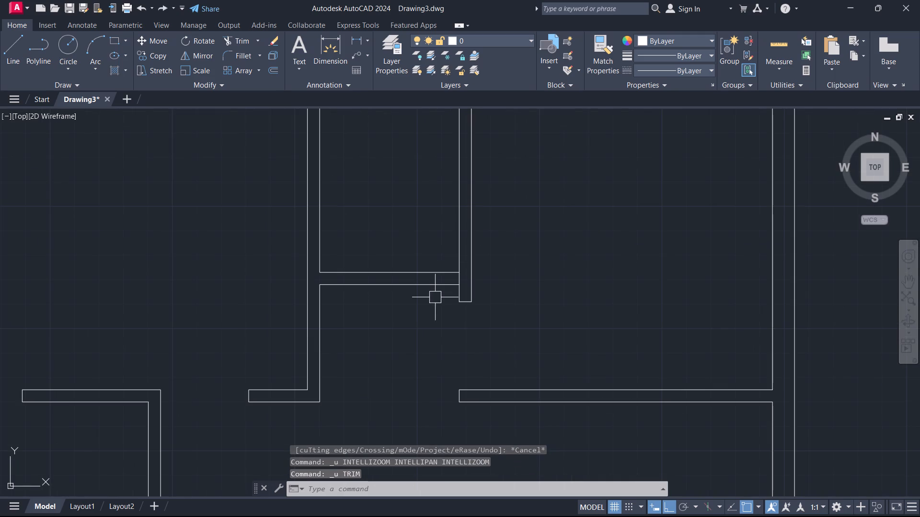
# Extend the horizontal partition's upper line across to the vertical partition's east face.
pyautogui.scroll(2, 443, 286)
pyautogui.write('ex')
pyautogui.press('space')
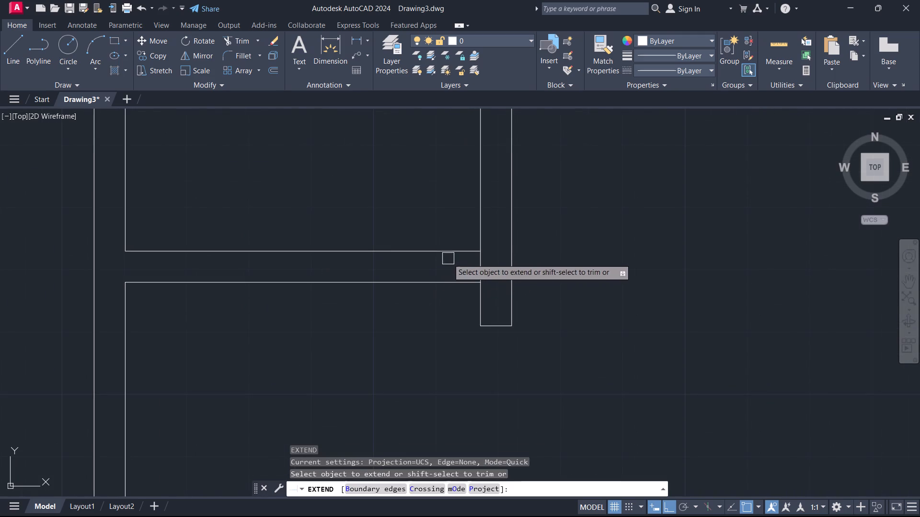
pyautogui.click(452, 253)
pyautogui.press('Escape')
# Trim the vertical partition's west face between the two horizontal partition lines.
pyautogui.write('tr')
pyautogui.press('space')
pyautogui.click(493, 267)
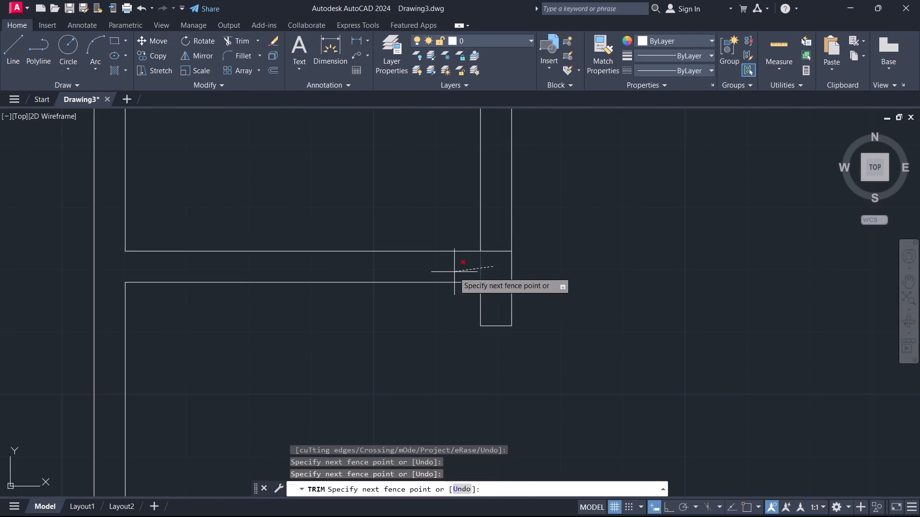
pyautogui.click(452, 272)
pyautogui.press('Escape')
# Offset the horizontal partition's upper line 4" upward to mark the doorway jamb.
pyautogui.write('o')
pyautogui.press('space')
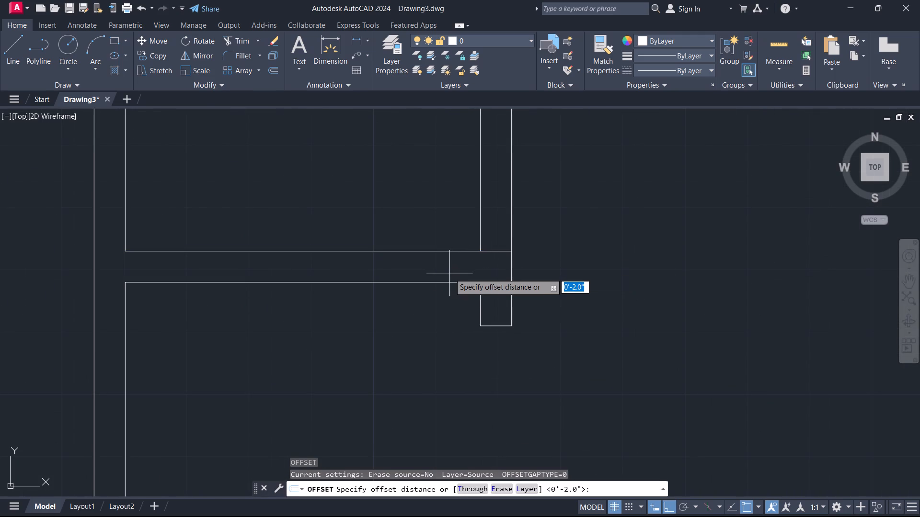
pyautogui.press('4')
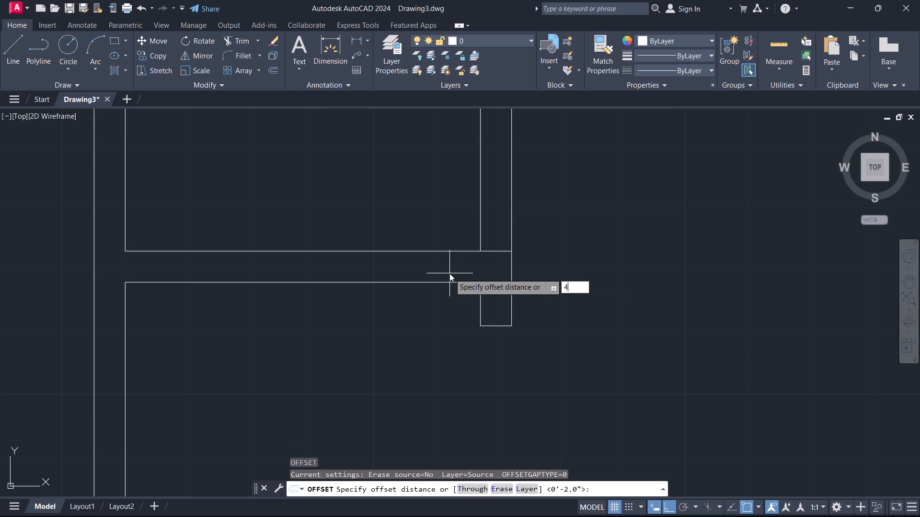
pyautogui.press('Return')
pyautogui.click(448, 248)
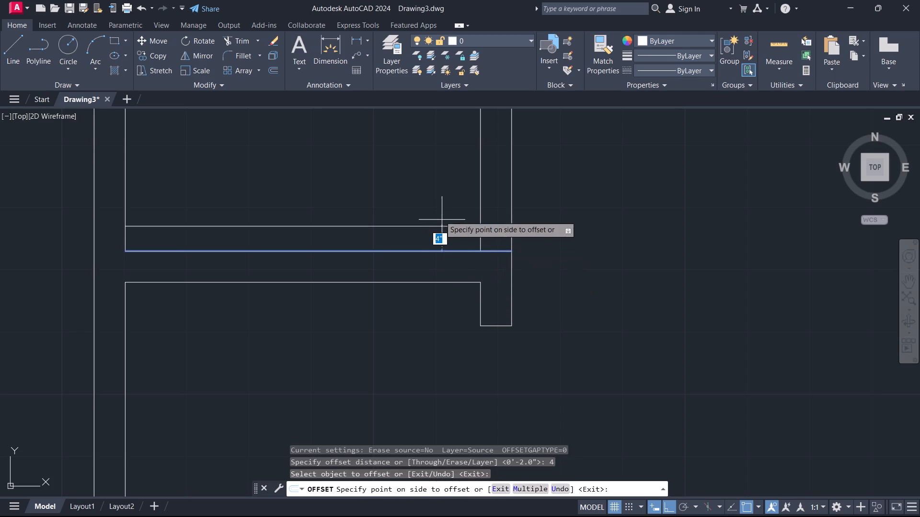
pyautogui.click(433, 200)
pyautogui.press('Escape')
# Trim the offset line west of the vertical partition and the horizontal partition's upper line inside the vertical partition.
pyautogui.write('tr')
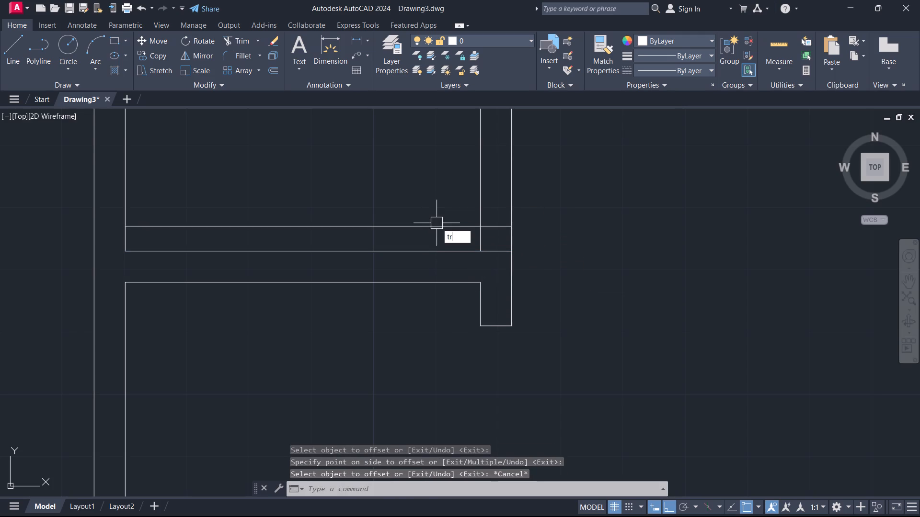
pyautogui.press('space')
pyautogui.click(437, 223)
pyautogui.click(501, 252)
pyautogui.press('Escape')
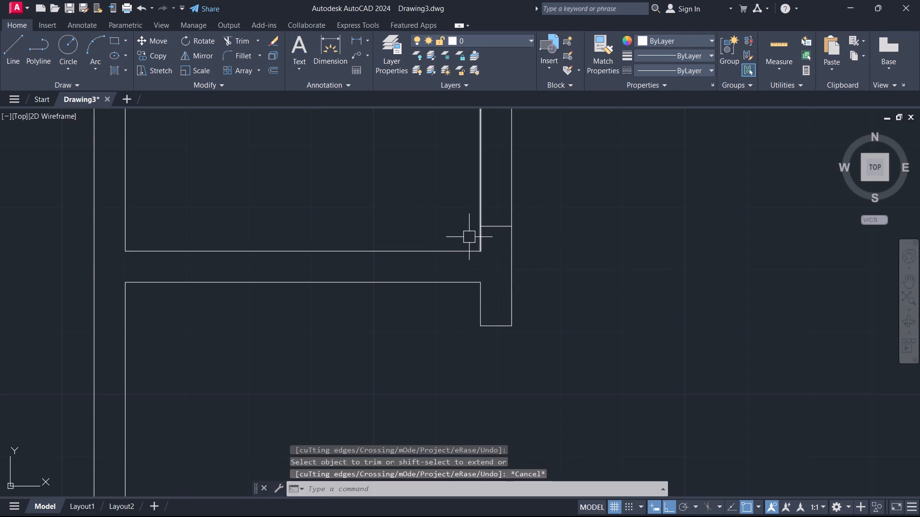
# Offset the jamb line in the vertical partition 2'6" upward to mark the doorway's other side.
pyautogui.press('o')
pyautogui.press('space')
pyautogui.write("2'6")
pyautogui.press('Return')
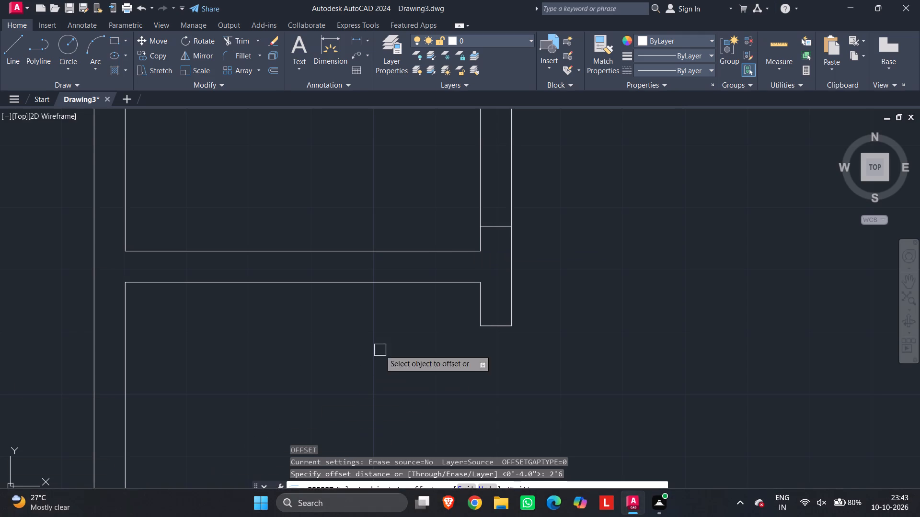
pyautogui.scroll(-1, 422, 295)
pyautogui.moveTo(422, 295); pyautogui.dragTo(381, 408, button='middle')
pyautogui.scroll(2, 421, 378)
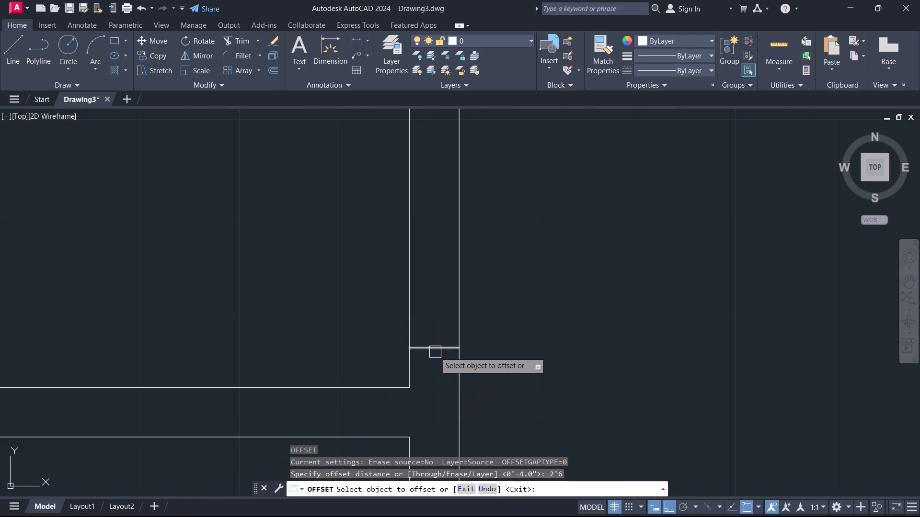
pyautogui.click(435, 352)
pyautogui.click(419, 278)
pyautogui.scroll(-3, 422, 286)
pyautogui.moveTo(422, 286); pyautogui.dragTo(437, 337, button='middle')
pyautogui.press('Escape')
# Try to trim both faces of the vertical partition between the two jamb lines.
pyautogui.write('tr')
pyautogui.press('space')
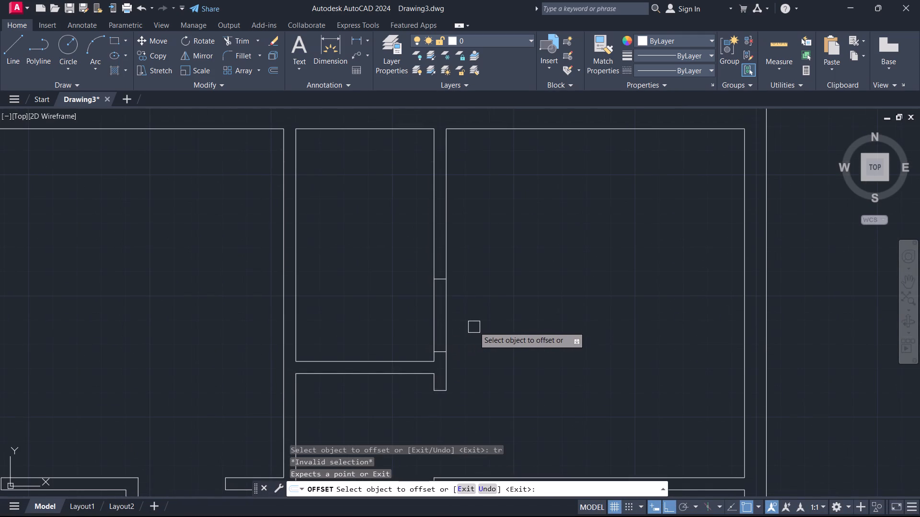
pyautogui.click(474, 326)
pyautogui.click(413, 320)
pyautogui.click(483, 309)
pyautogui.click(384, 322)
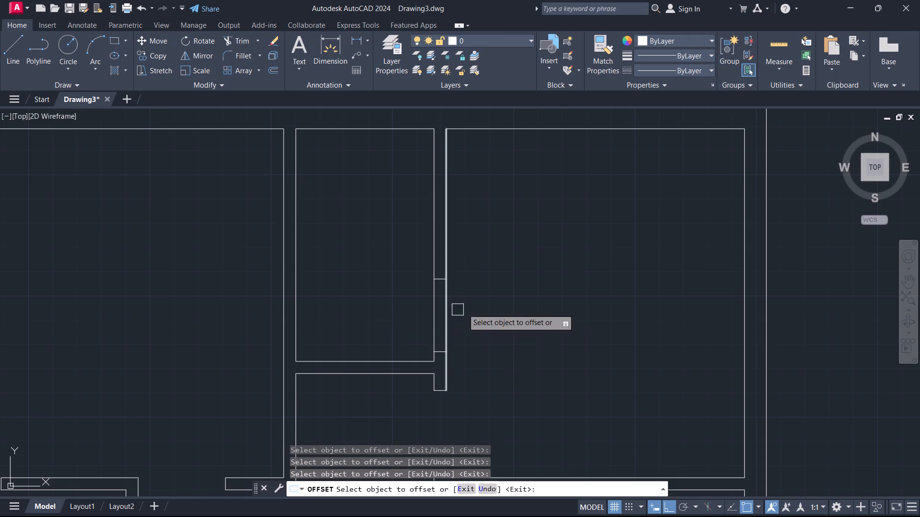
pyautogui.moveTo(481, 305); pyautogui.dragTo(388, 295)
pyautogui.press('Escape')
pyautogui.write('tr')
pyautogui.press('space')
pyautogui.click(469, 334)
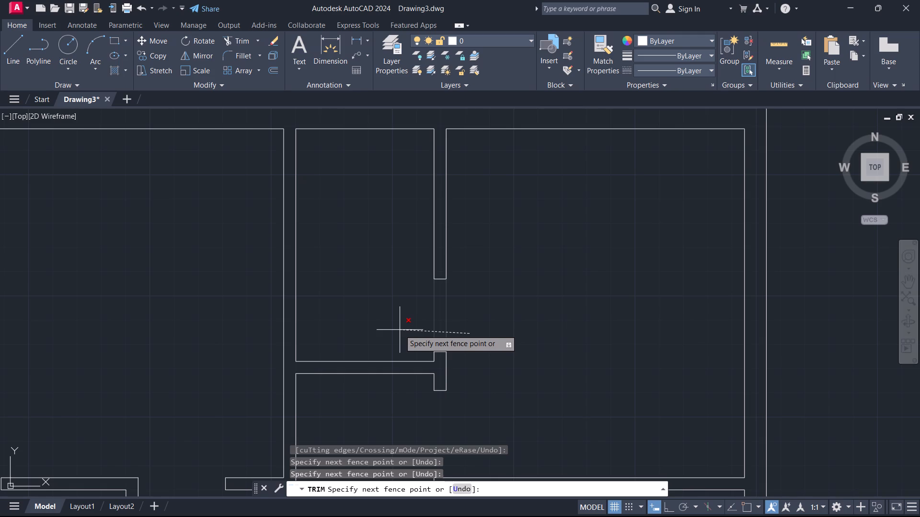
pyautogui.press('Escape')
# Trim both faces of the vertical partition between the two jamb lines to open the doorway.
pyautogui.scroll(-1, 408, 304)
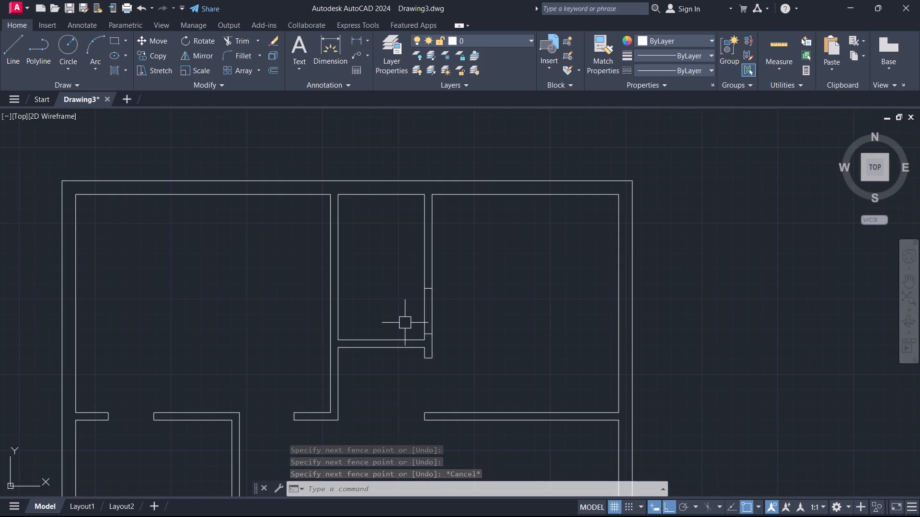
pyautogui.moveTo(425, 327); pyautogui.dragTo(360, 344, button='middle')
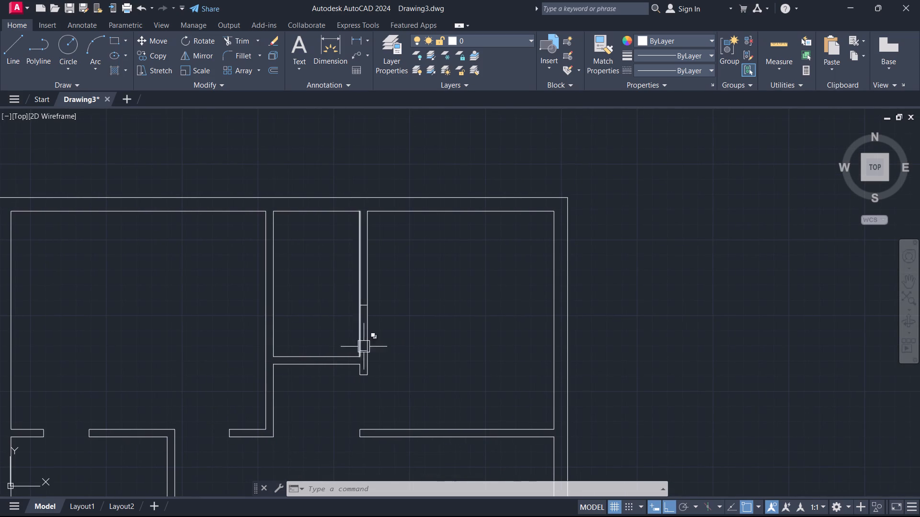
pyautogui.moveTo(411, 396); pyautogui.dragTo(429, 345, button='middle')
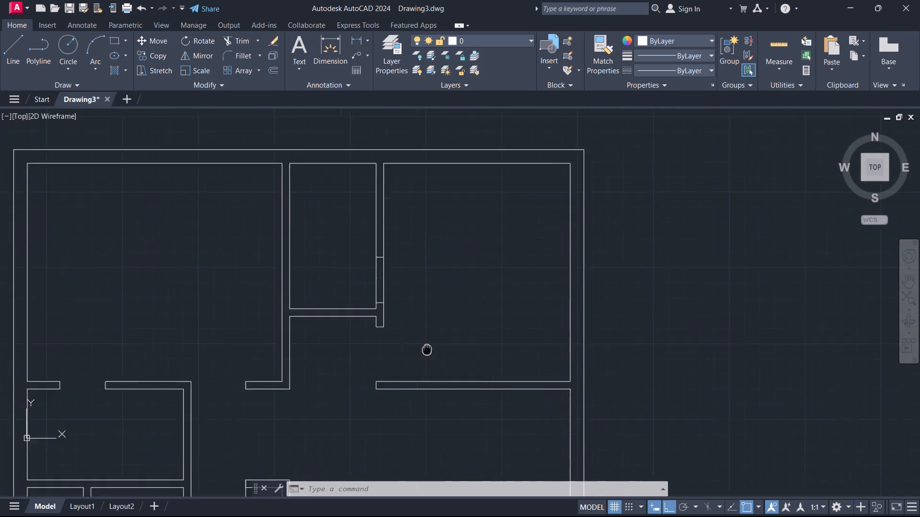
pyautogui.moveTo(429, 345); pyautogui.dragTo(444, 321, button='middle')
pyautogui.scroll(1, 374, 275)
pyautogui.moveTo(374, 275); pyautogui.dragTo(402, 346, button='middle')
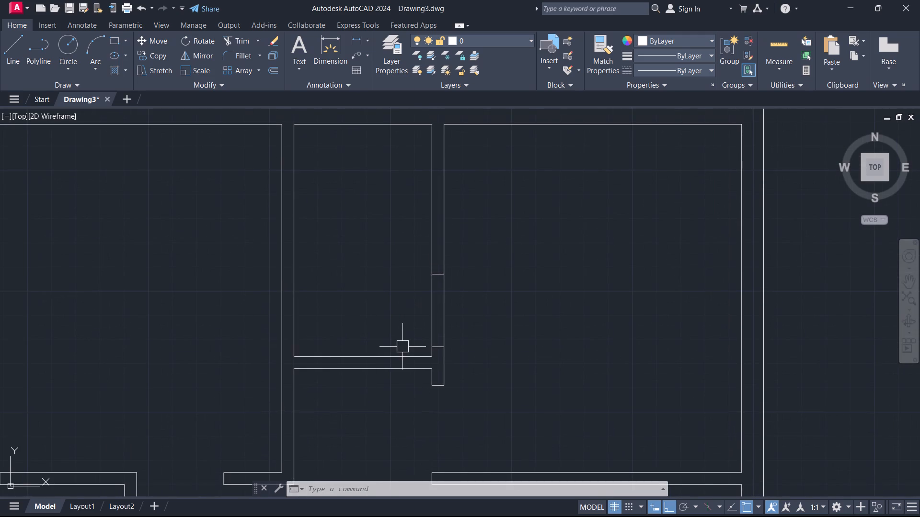
pyautogui.write('tr')
pyautogui.press('space')
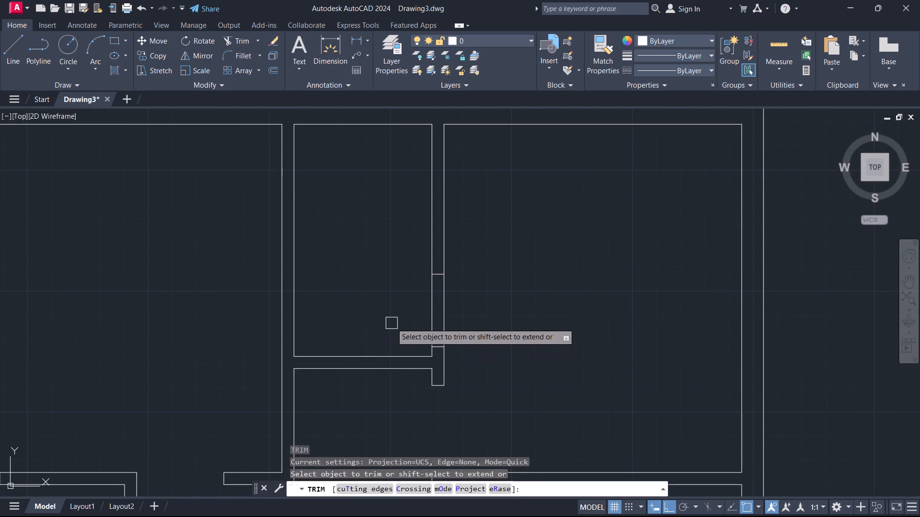
pyautogui.click(391, 321)
pyautogui.click(498, 303)
pyautogui.press('Escape')
# Look over the plan's partitions, doorways and staircase, from the upper rooms down to the lower room.
pyautogui.scroll(-1, 477, 313)
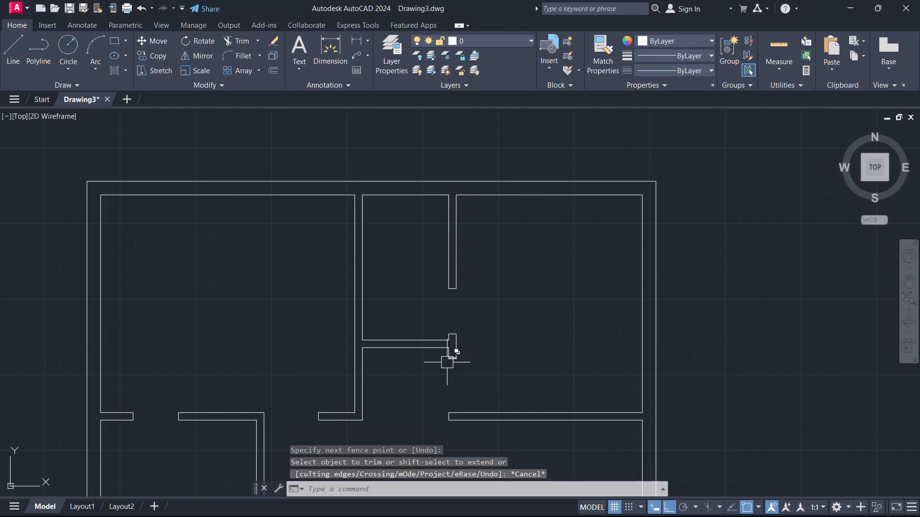
pyautogui.moveTo(450, 380); pyautogui.dragTo(552, 330, button='middle')
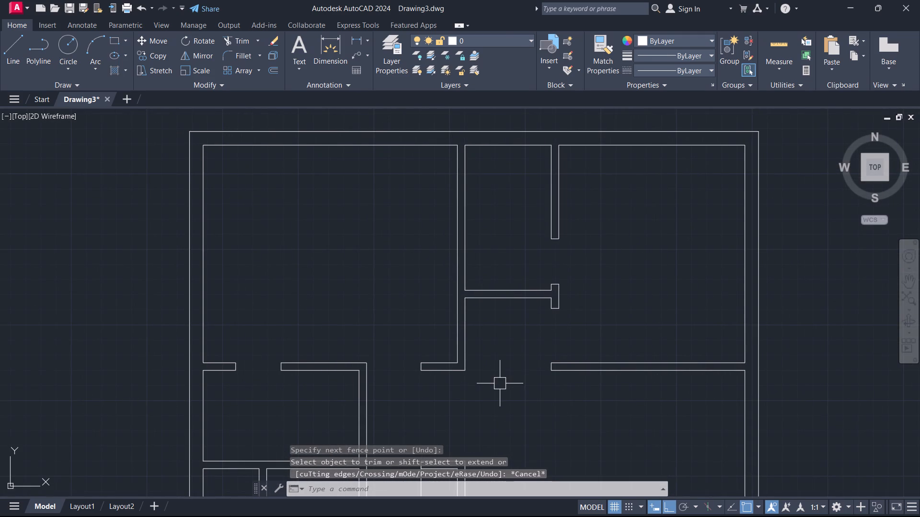
pyautogui.moveTo(474, 398); pyautogui.dragTo(541, 400, button='middle')
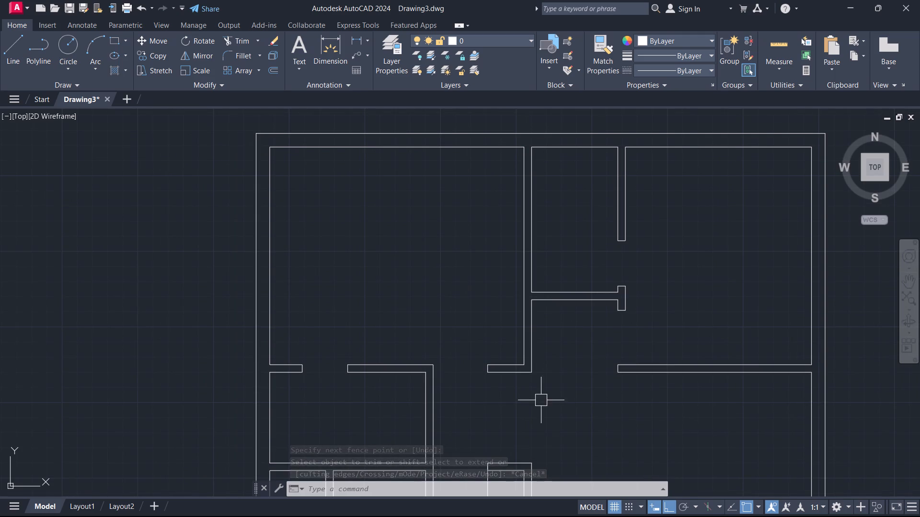
pyautogui.moveTo(503, 413); pyautogui.dragTo(604, 308, button='middle')
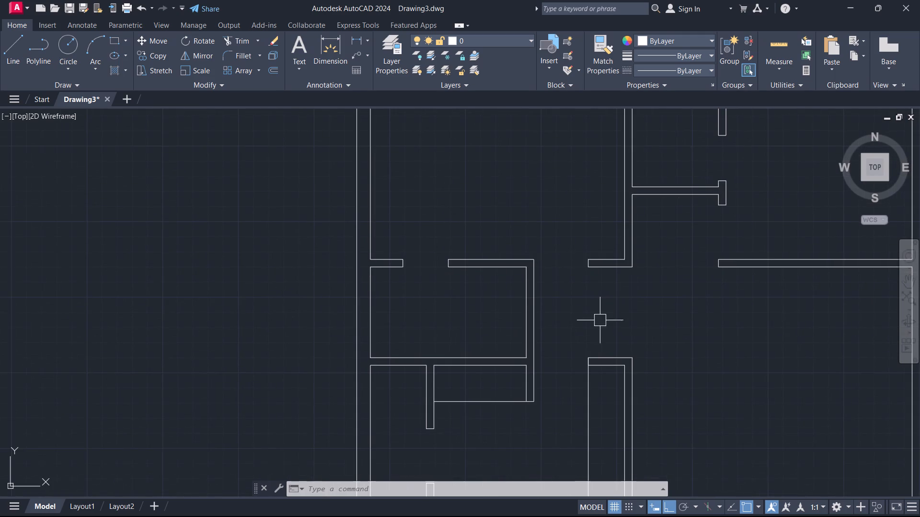
pyautogui.moveTo(597, 393); pyautogui.dragTo(611, 312, button='middle')
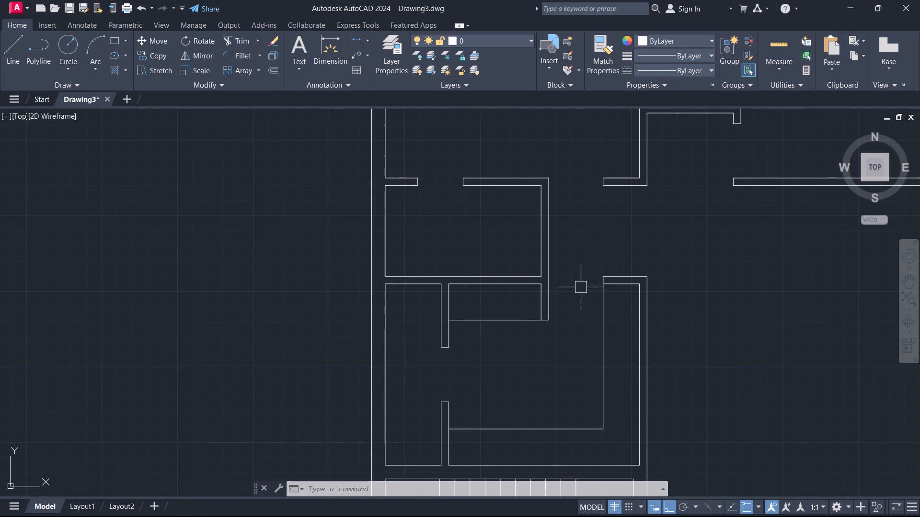
pyautogui.moveTo(586, 272); pyautogui.dragTo(563, 339, button='middle')
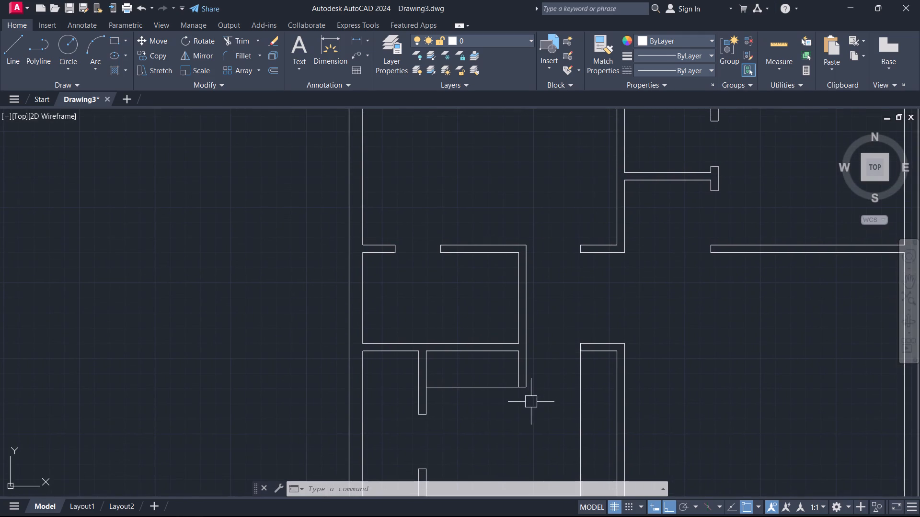
pyautogui.moveTo(496, 423); pyautogui.dragTo(398, 366, button='middle')
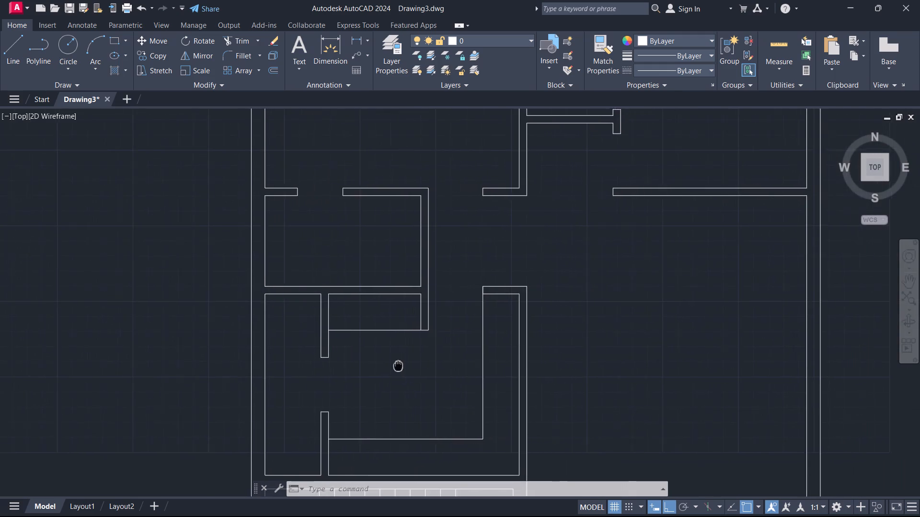
pyautogui.moveTo(398, 366); pyautogui.dragTo(396, 366, button='middle')
pyautogui.scroll(-1, 398, 370)
pyautogui.moveTo(402, 373); pyautogui.dragTo(516, 291, button='middle')
pyautogui.moveTo(559, 427); pyautogui.dragTo(543, 412, button='middle')
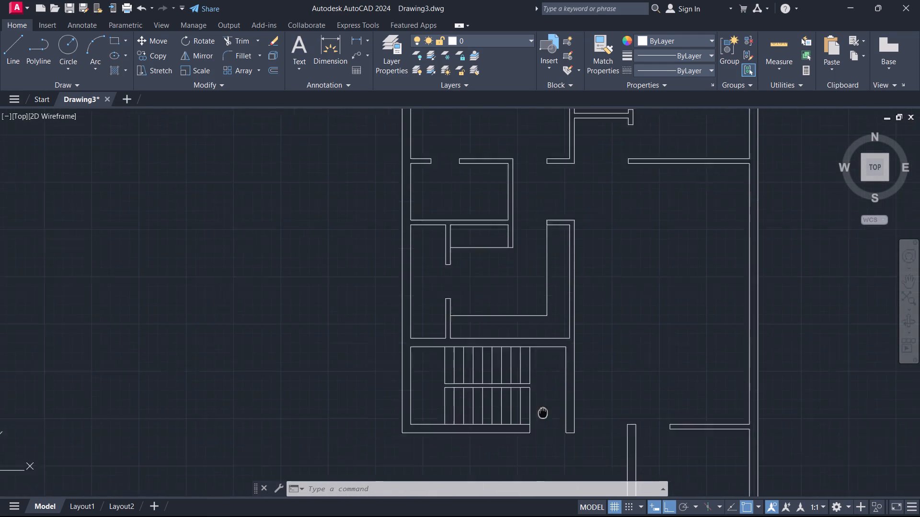
pyautogui.moveTo(543, 412); pyautogui.dragTo(475, 321, button='middle')
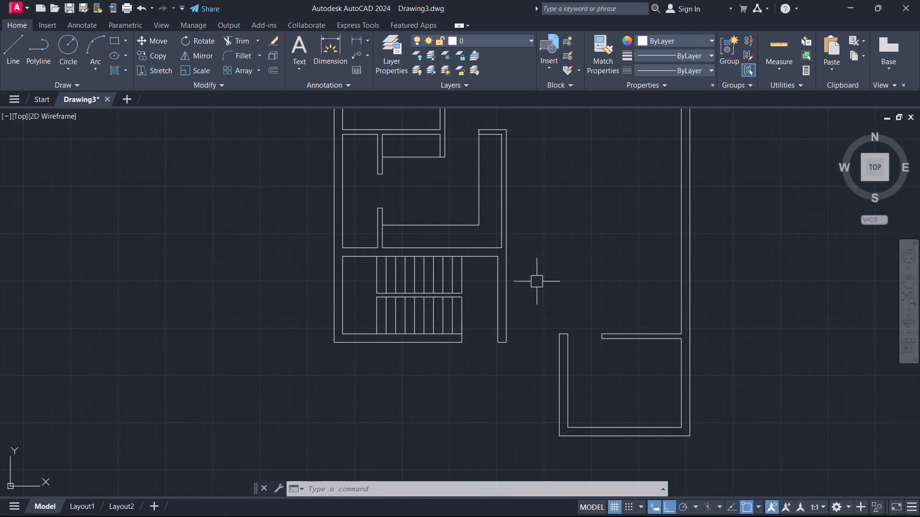
pyautogui.moveTo(550, 259); pyautogui.dragTo(515, 317, button='middle')
pyautogui.scroll(1, 510, 333)
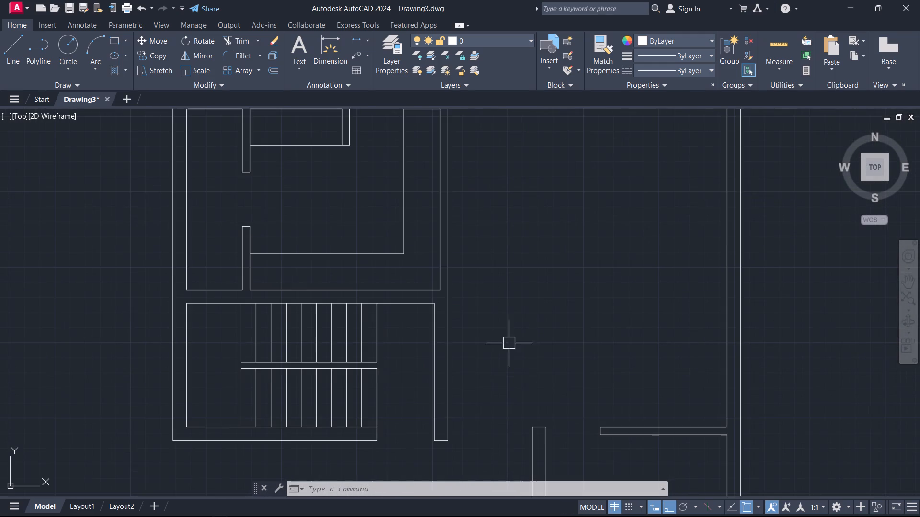
# Draw a three-sided door-jamb outline, 2" by 2.5", from the midpoint of the lower horizontal partition's west end up to its top corner.
pyautogui.moveTo(561, 378); pyautogui.dragTo(541, 294, button='middle')
pyautogui.scroll(3, 570, 344)
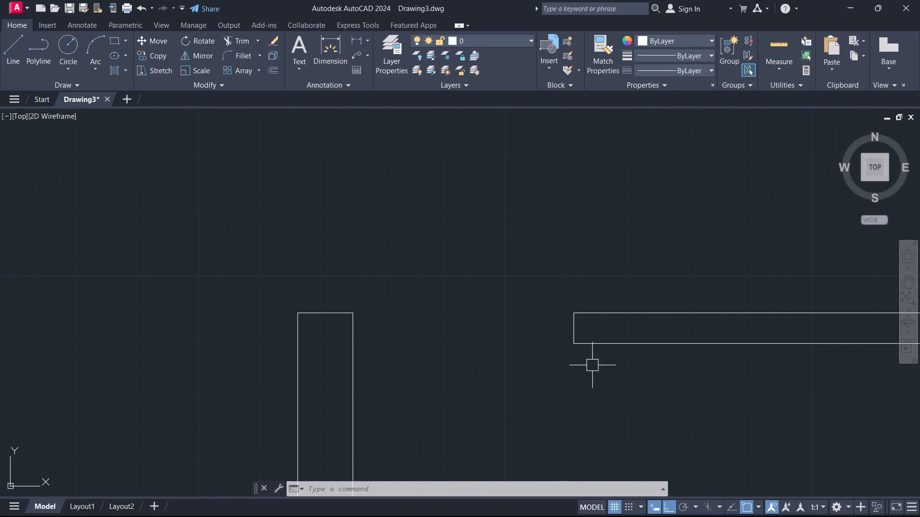
pyautogui.scroll(1, 591, 365)
pyautogui.press('l')
pyautogui.press('space')
pyautogui.scroll(2, 582, 337)
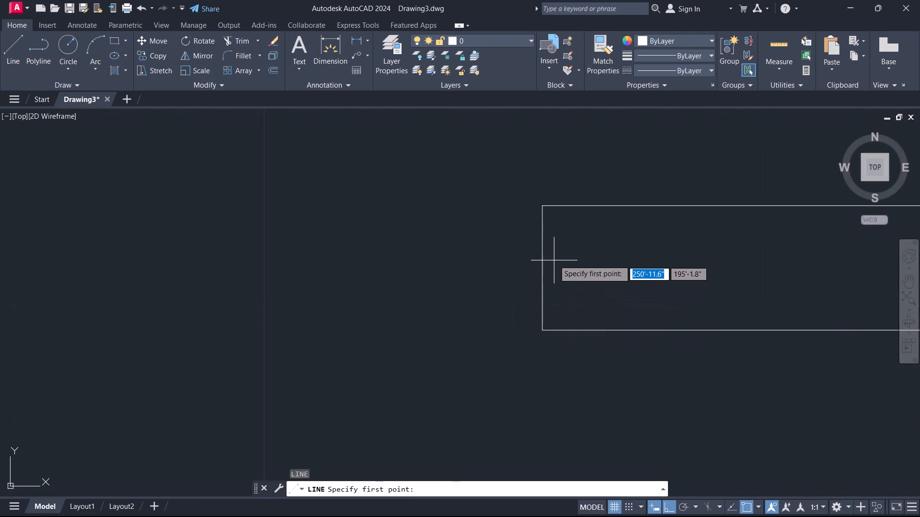
pyautogui.click(541, 270)
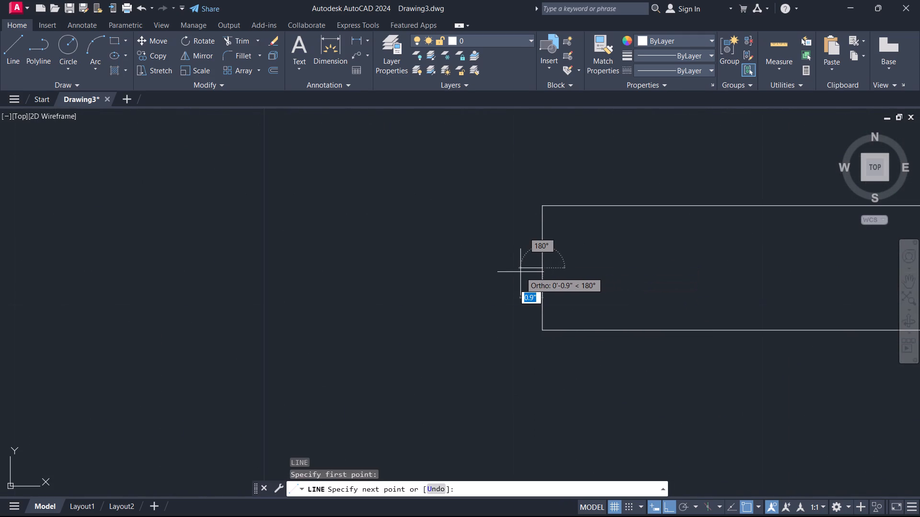
pyautogui.press('2')
pyautogui.press('Return')
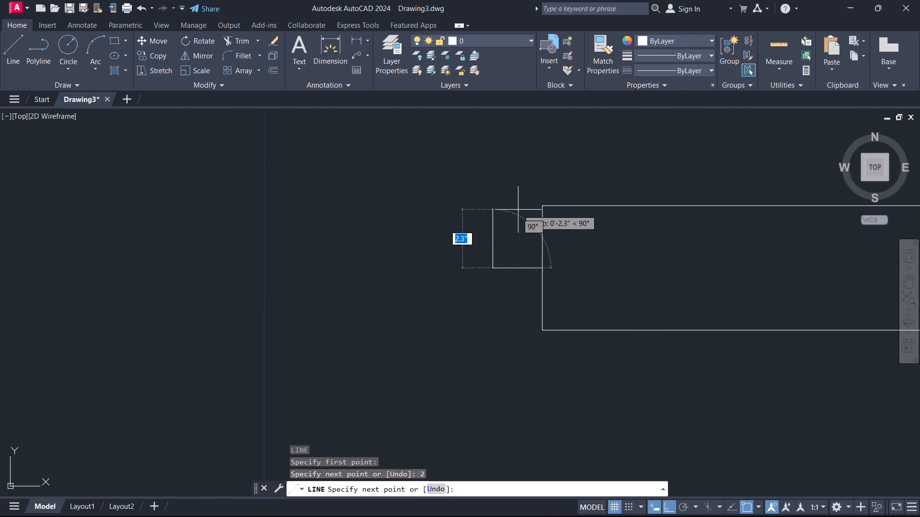
pyautogui.click(494, 211)
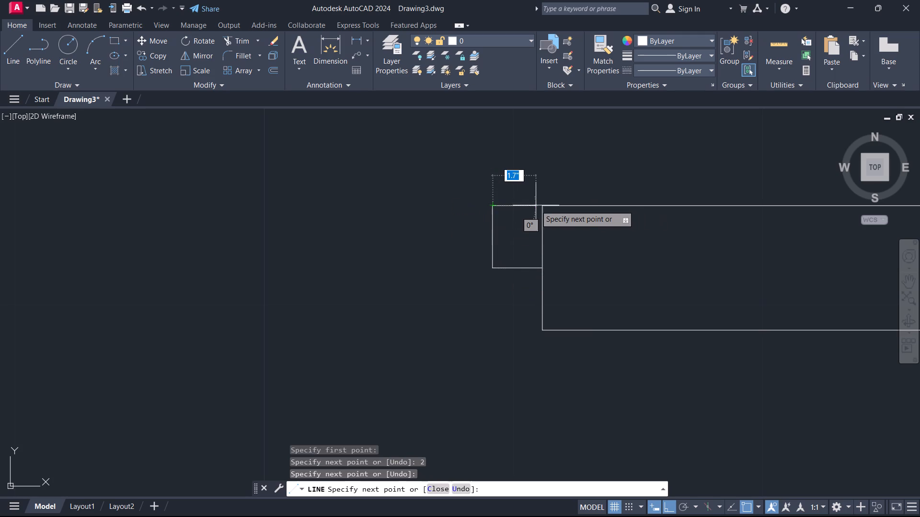
pyautogui.click(539, 206)
pyautogui.press('Escape')
# Copy the three-sided jamb outline from its lower east corner across the opening onto the opposite vertical partition's east face.
pyautogui.moveTo(521, 319); pyautogui.dragTo(516, 307)
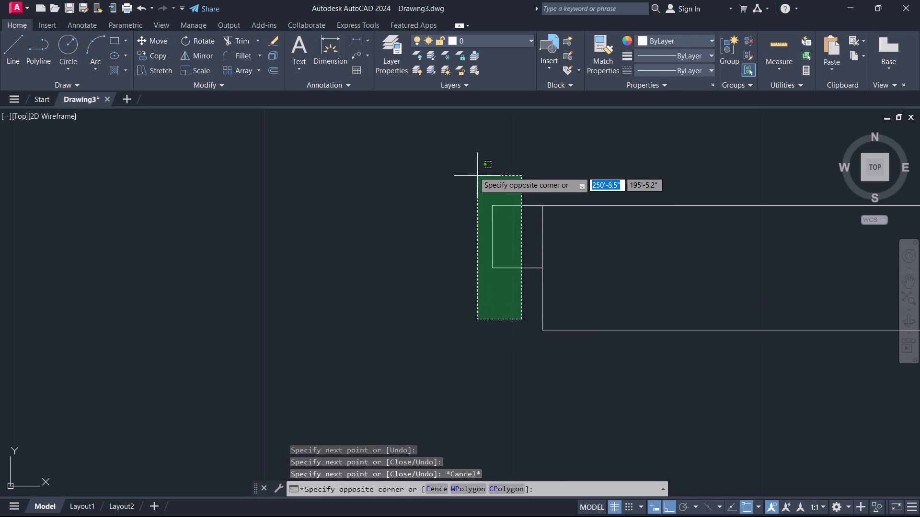
pyautogui.click(468, 174)
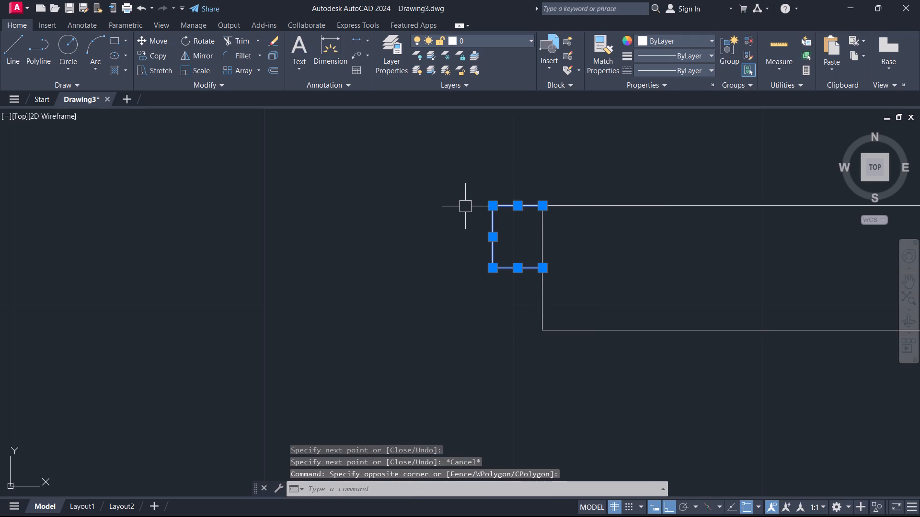
pyautogui.press('c')
pyautogui.press('o')
pyautogui.press('space')
pyautogui.click(543, 271)
pyautogui.scroll(-2, 433, 294)
pyautogui.moveTo(433, 294); pyautogui.dragTo(918, 404, button='middle')
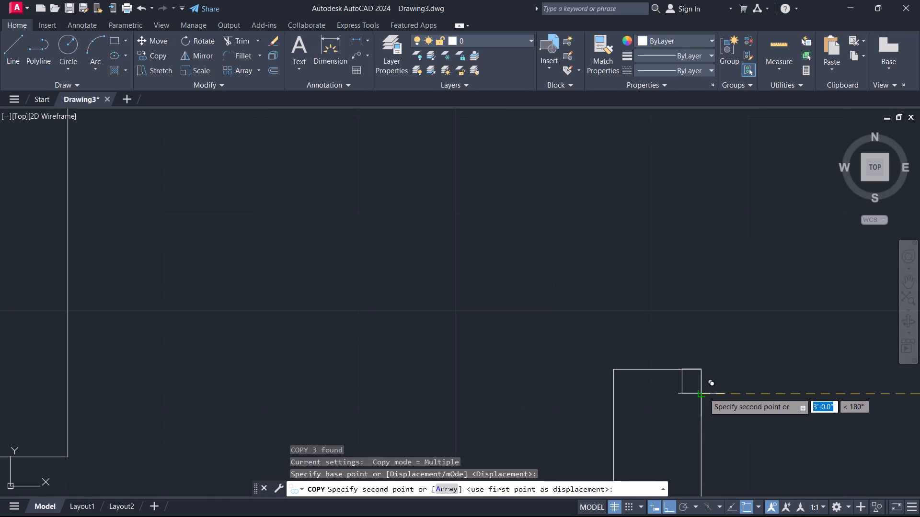
pyautogui.click(703, 393)
pyautogui.press('Escape')
# Mirror the copied jamb outline about the vertical partition's east face, erasing the source, so it projects into the doorway.
pyautogui.click(665, 344)
pyautogui.click(716, 421)
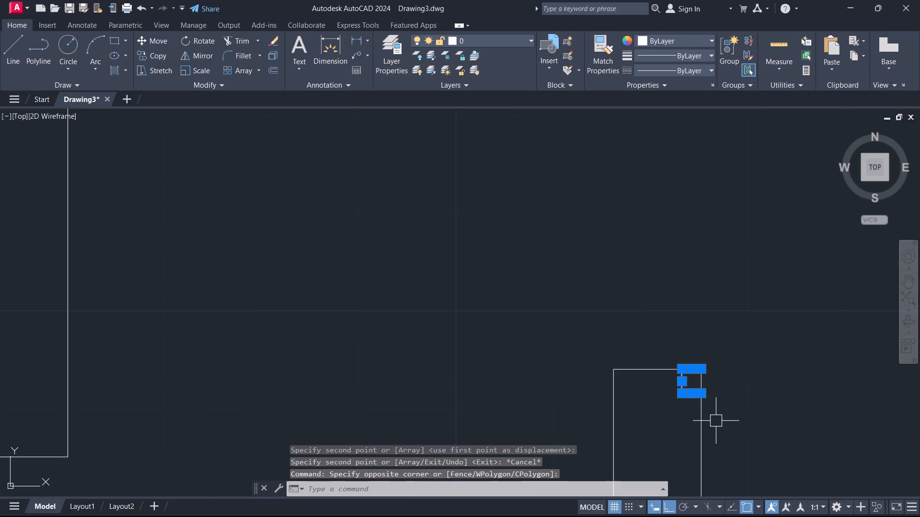
pyautogui.write('mi')
pyautogui.press('space')
pyautogui.scroll(3, 713, 421)
pyautogui.click(659, 366)
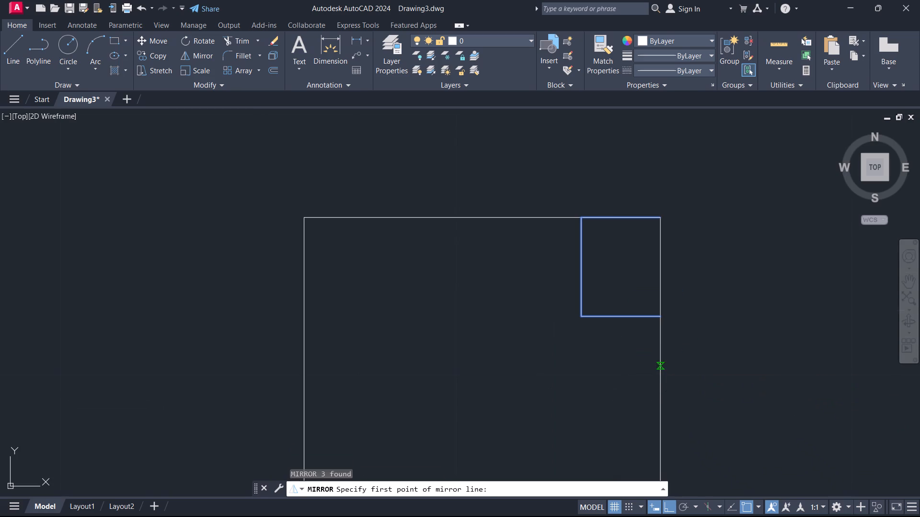
pyautogui.click(662, 288)
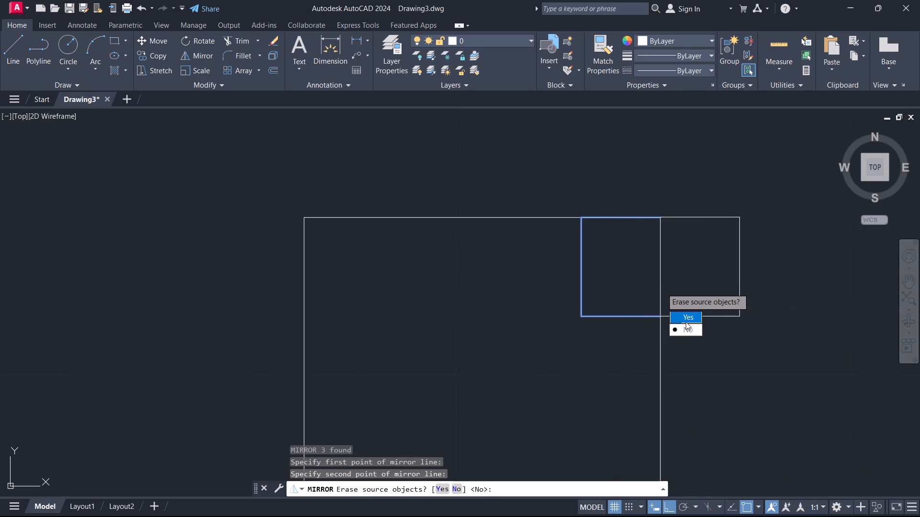
pyautogui.moveTo(686, 321); pyautogui.dragTo(662, 288)
pyautogui.press('Escape')
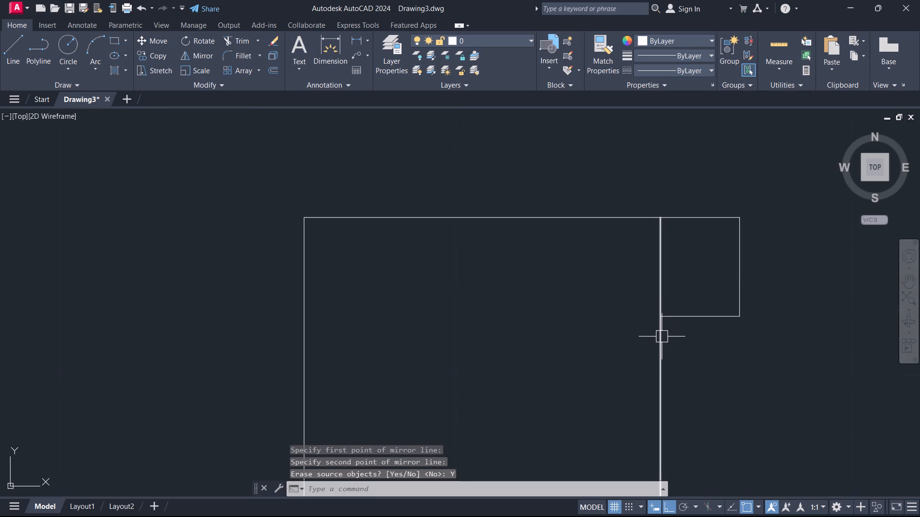
# Draw a 2'-8" horizontal line across the doorway between the facing lower corners of the two jambs.
pyautogui.scroll(-4, 661, 344)
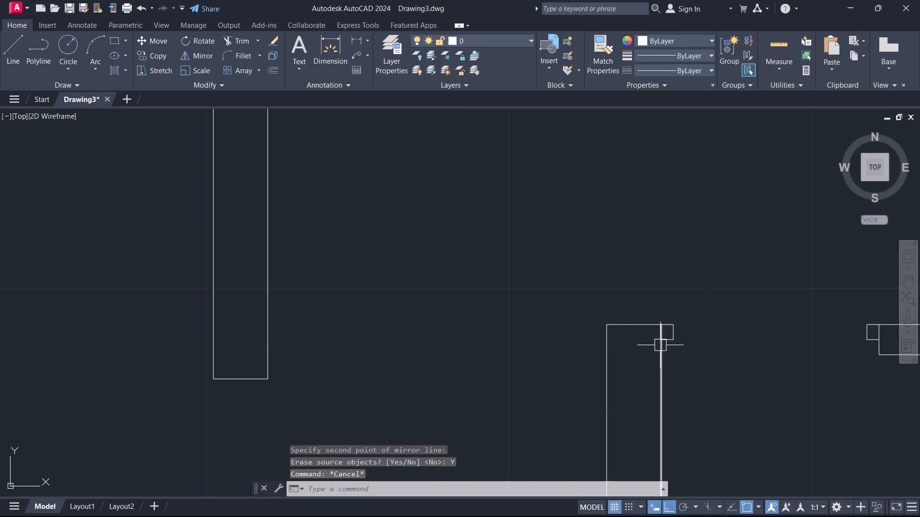
pyautogui.write('l')
pyautogui.press('space')
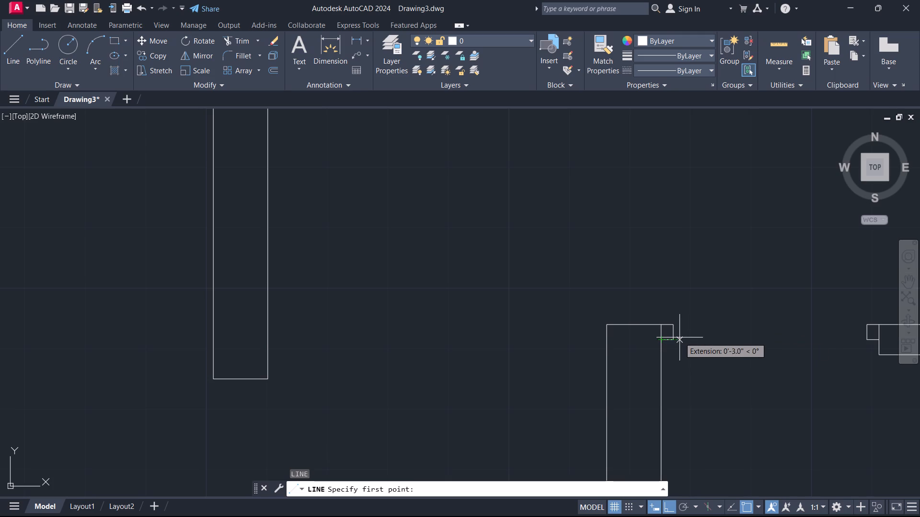
pyautogui.click(673, 339)
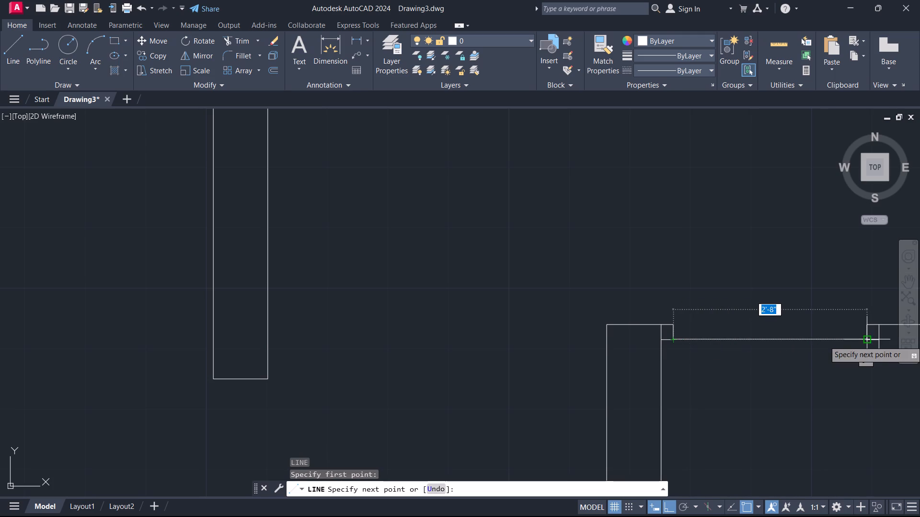
pyautogui.click(867, 341)
pyautogui.press('Escape')
# Offset the line across the doorway 1.5" upward to give the door leaf its thickness.
pyautogui.write('o')
pyautogui.press('space')
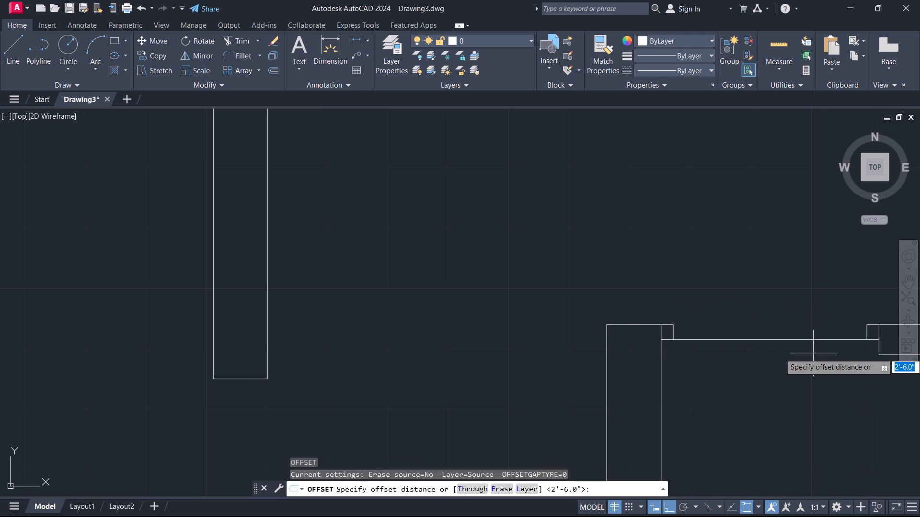
pyautogui.write('1.5')
pyautogui.press('Return')
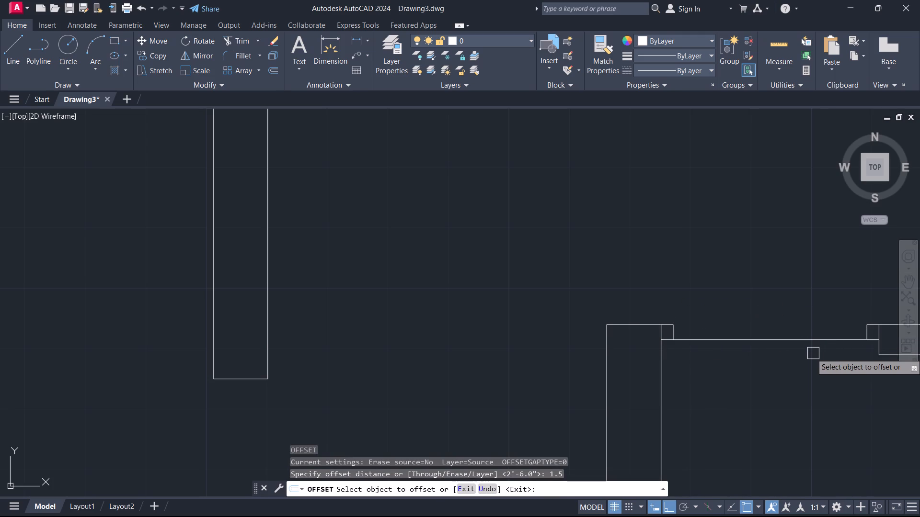
pyautogui.click(769, 342)
pyautogui.click(774, 290)
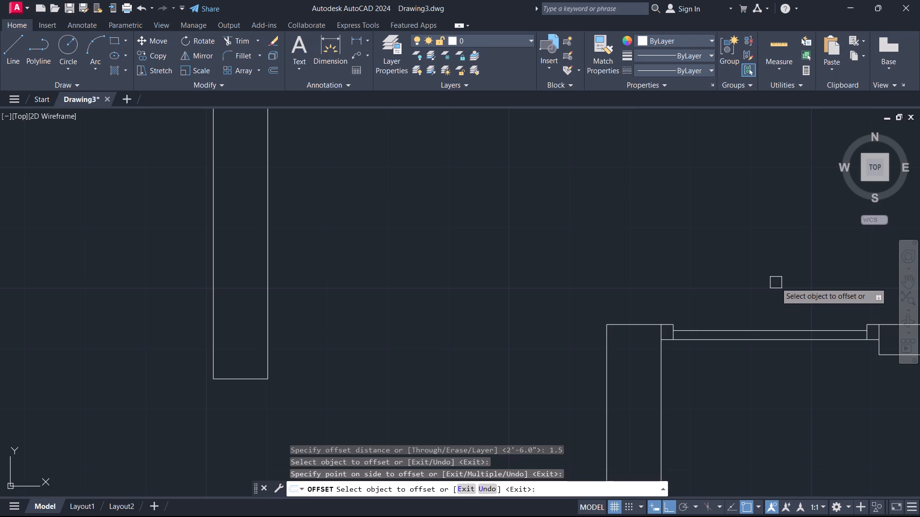
pyautogui.scroll(2, 741, 337)
pyautogui.press('Escape')
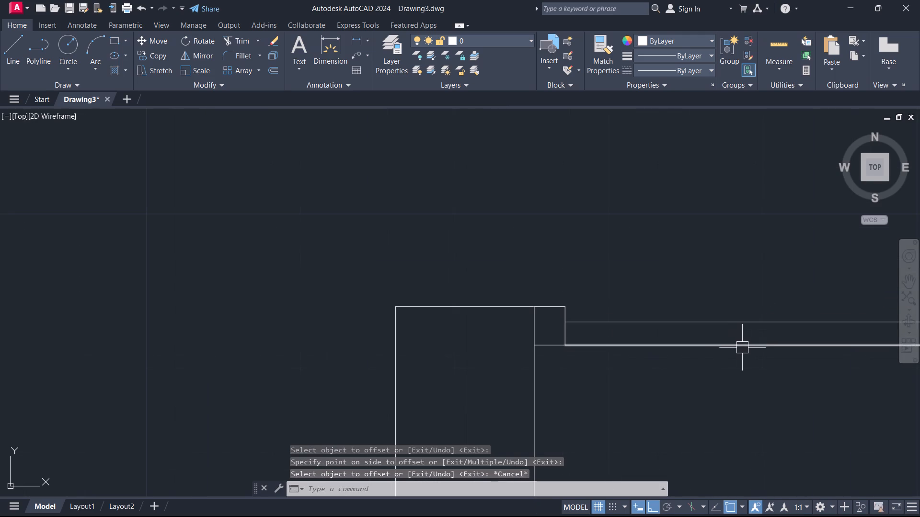
# Rotate both door-leaf lines about the west jamb's lower east corner to point straight down in the open position.
pyautogui.click(757, 413)
pyautogui.click(706, 322)
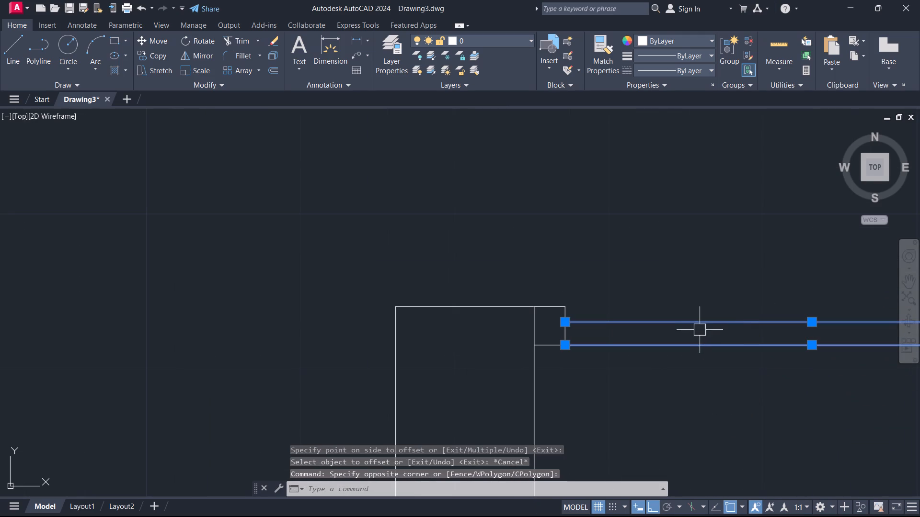
pyautogui.press('r')
pyautogui.write('o')
pyautogui.press('space')
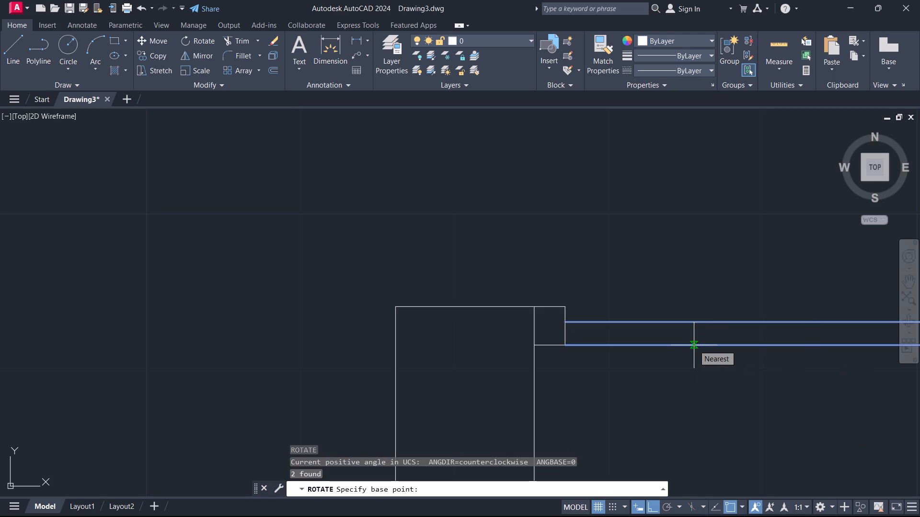
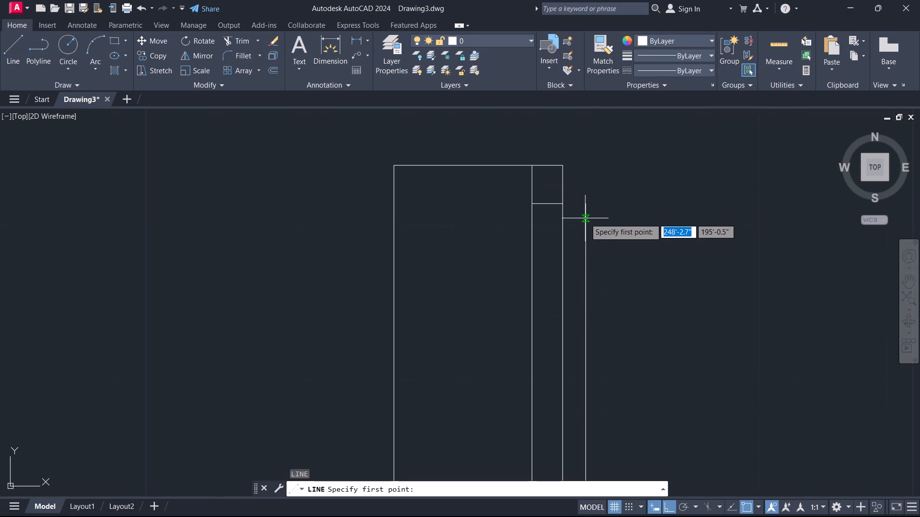
# Draw a 1.5" horizontal line from the west jamb's lower east corner to close the hinge end of the open door leaf.
pyautogui.click(562, 203)
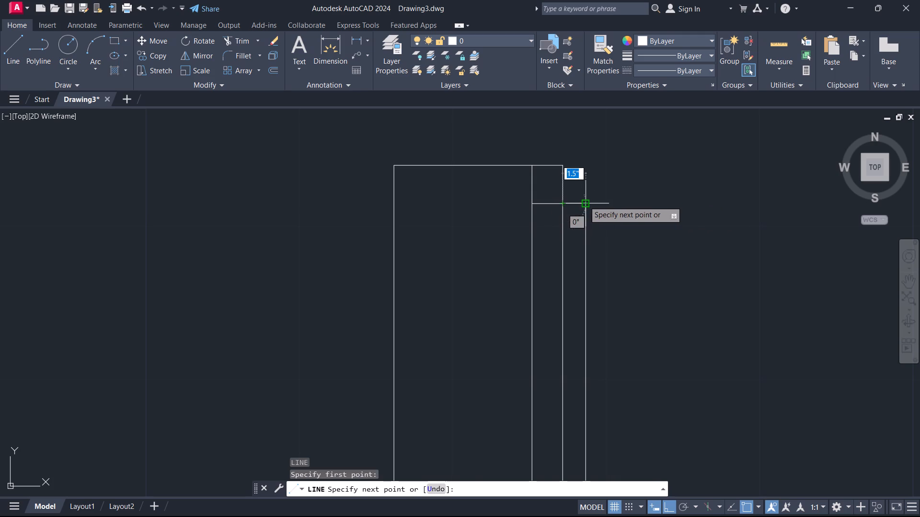
pyautogui.click(584, 201)
pyautogui.scroll(-1, 598, 231)
pyautogui.moveTo(600, 234); pyautogui.dragTo(621, 210, button='middle')
pyautogui.scroll(-2, 615, 209)
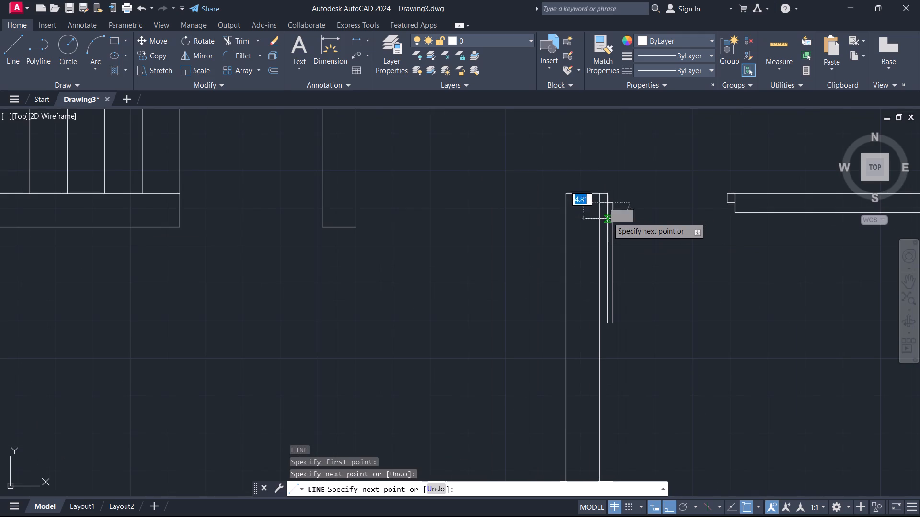
pyautogui.press('Escape')
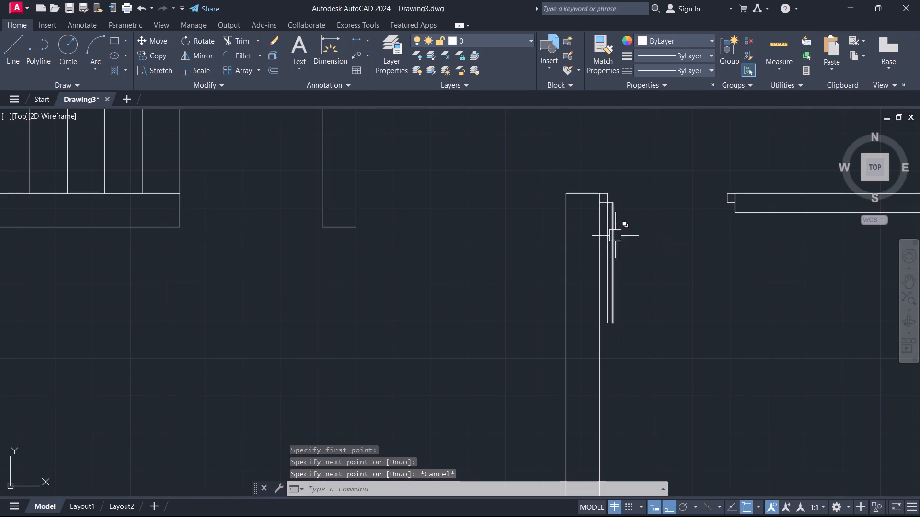
# Draw the door swing as a start-center-end arc from the leaf's lower west end, centred on the hinge corner, to the east jamb's lower corner.
pyautogui.click(94, 68)
pyautogui.click(120, 116)
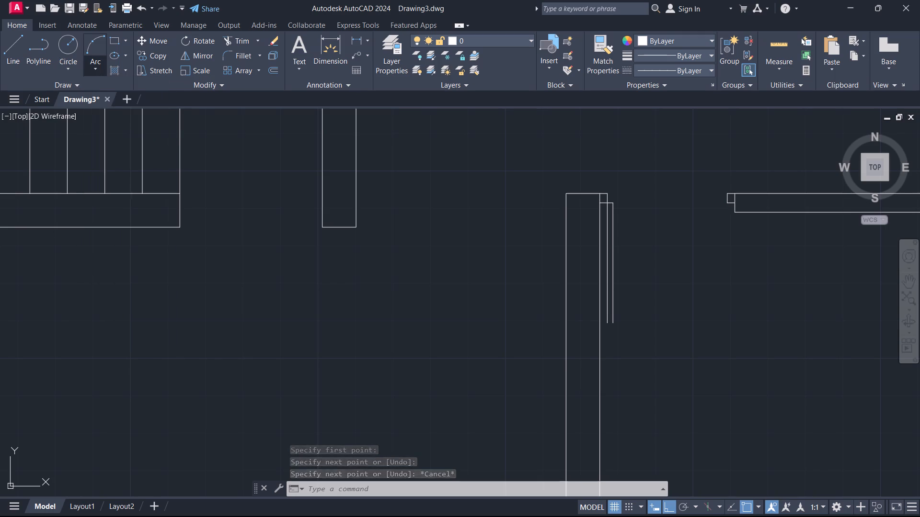
pyautogui.scroll(1, 720, 202)
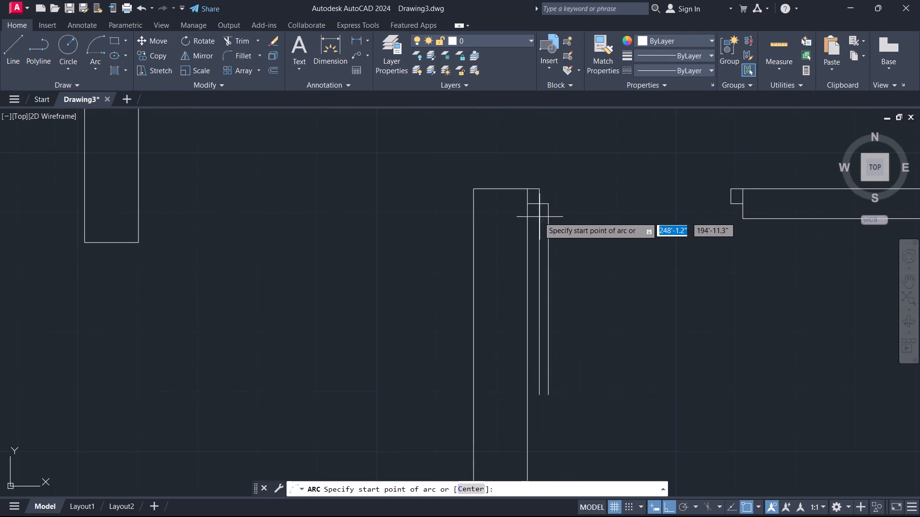
pyautogui.moveTo(539, 399); pyautogui.dragTo(543, 400)
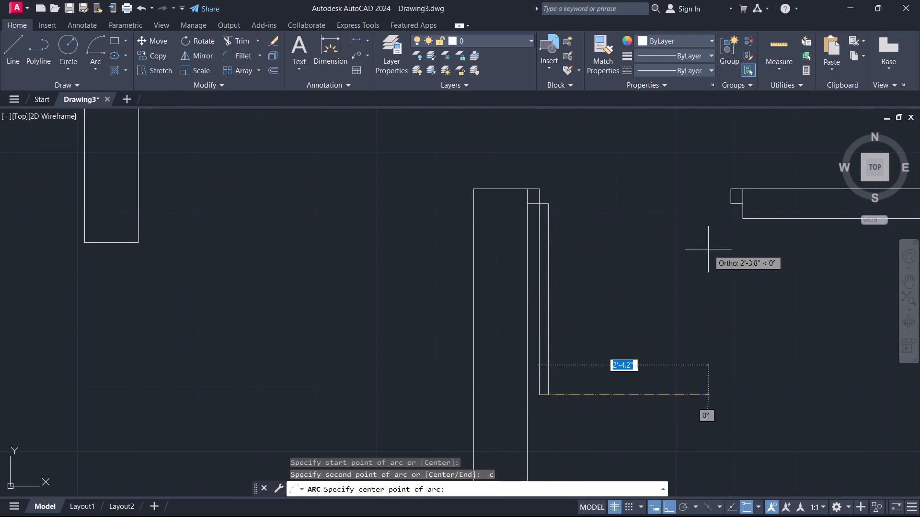
pyautogui.click(539, 202)
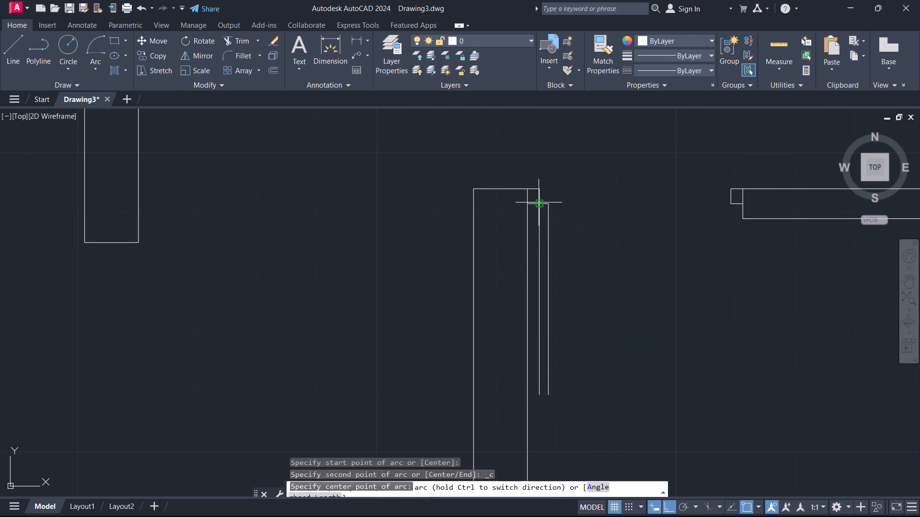
pyautogui.click(730, 203)
# Trim the excess of the door leaf's east line where it passes below the swing arc.
pyautogui.moveTo(625, 345); pyautogui.dragTo(629, 348, button='middle')
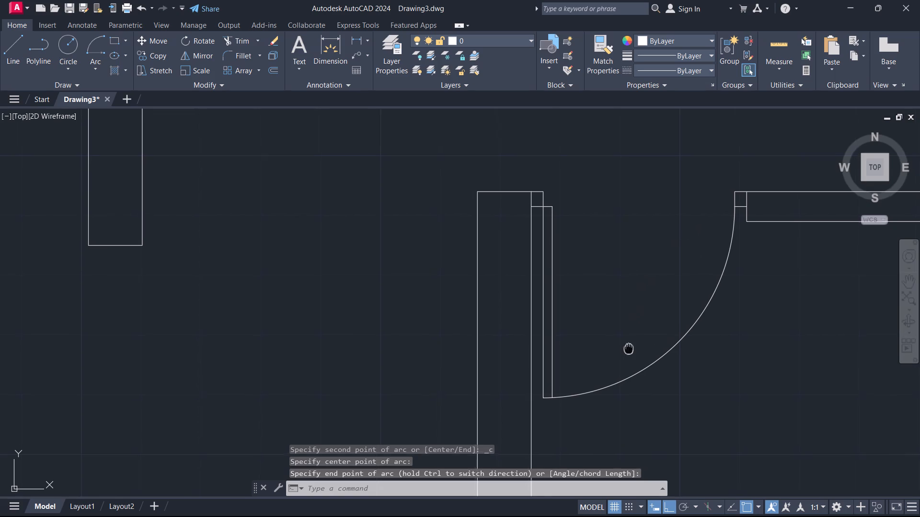
pyautogui.moveTo(629, 348); pyautogui.dragTo(662, 283, button='middle')
pyautogui.write('tr')
pyautogui.press('space')
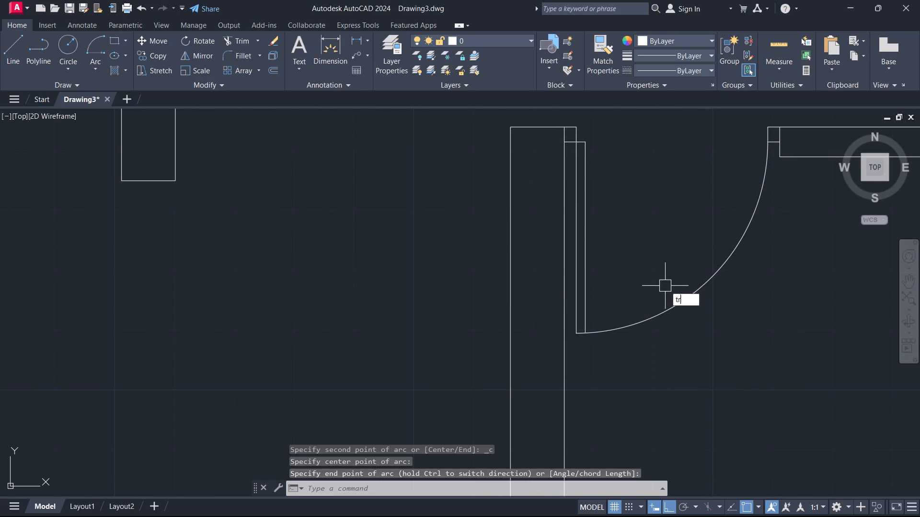
pyautogui.scroll(3, 580, 338)
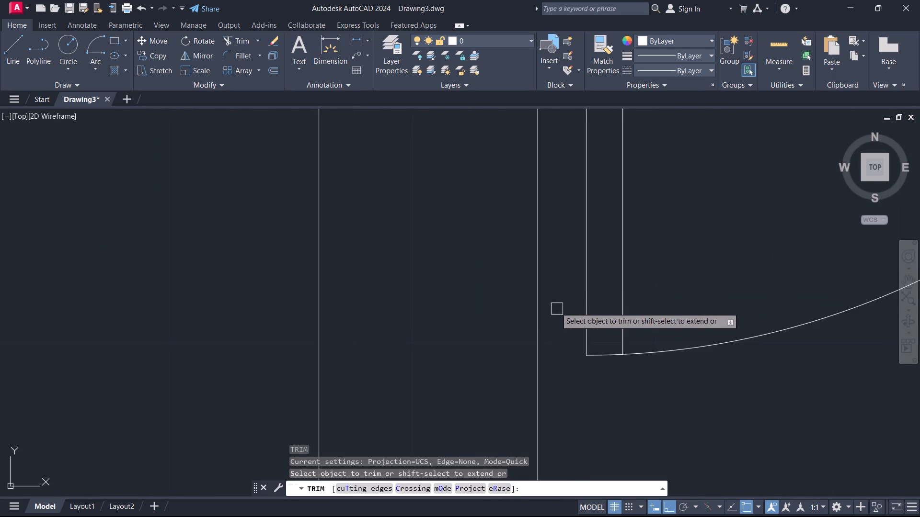
pyautogui.scroll(6, 620, 358)
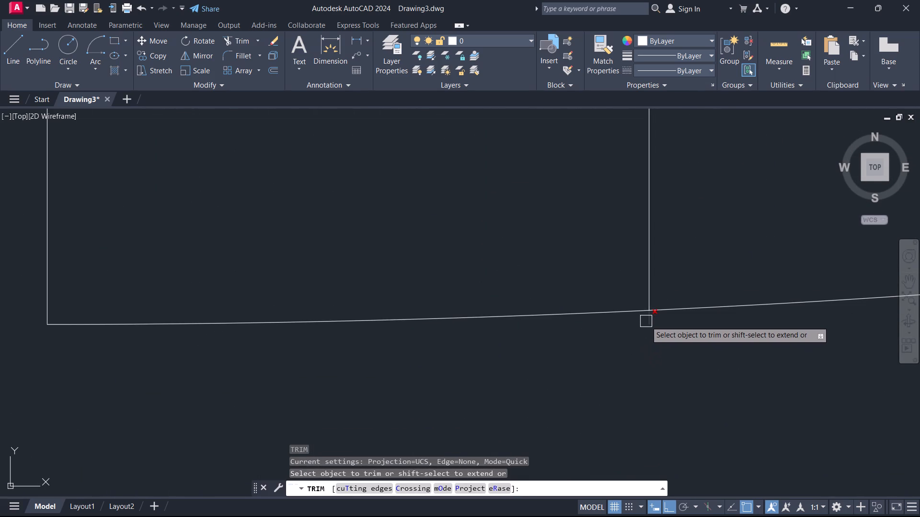
pyautogui.click(646, 322)
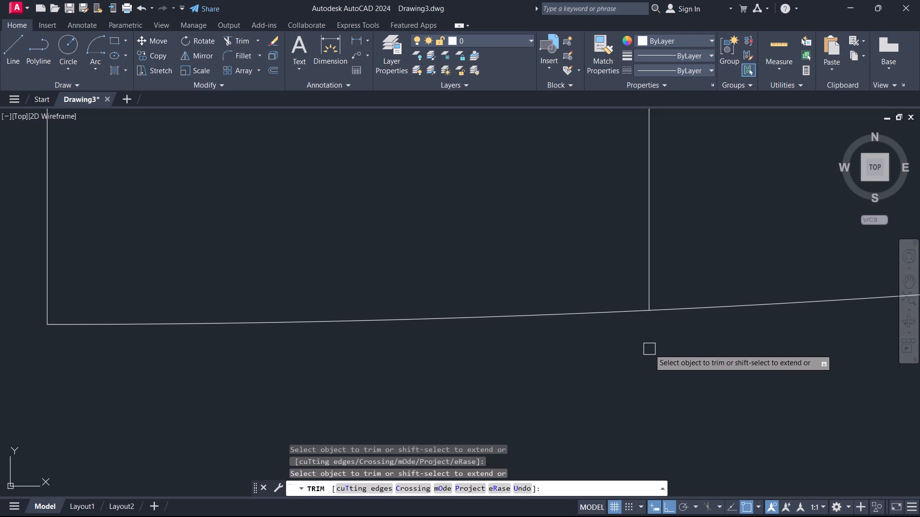
pyautogui.press('Escape')
# Draw a 2" × 4" jamb outline projecting east from the lower southeast corner of the wall east of the staircase.
pyautogui.scroll(-4, 641, 345)
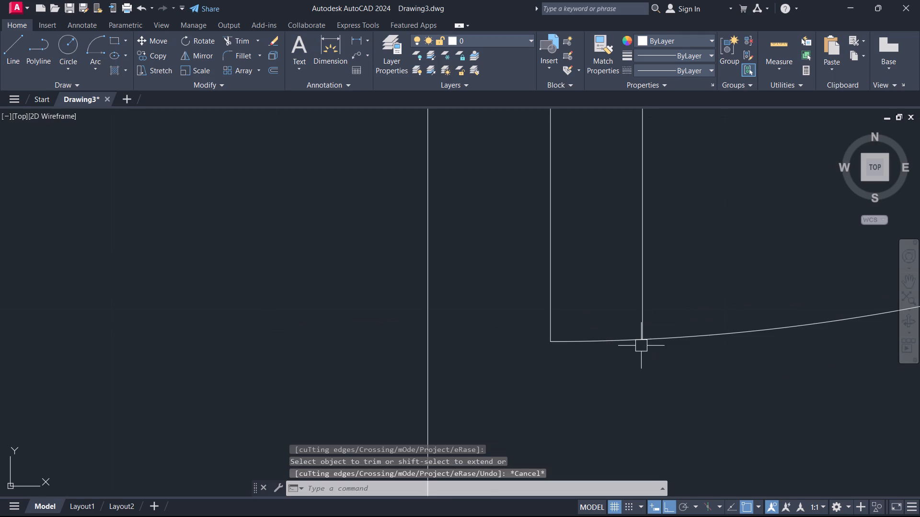
pyautogui.scroll(-1, 634, 365)
pyautogui.scroll(-2, 644, 319)
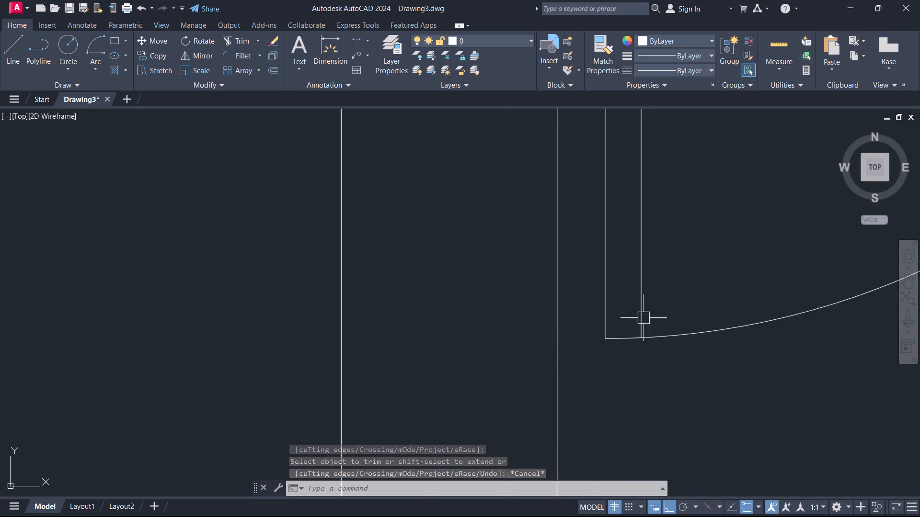
pyautogui.scroll(-1, 644, 318)
pyautogui.scroll(-4, 644, 250)
pyautogui.scroll(-2, 601, 257)
pyautogui.moveTo(598, 258); pyautogui.dragTo(664, 342, button='middle')
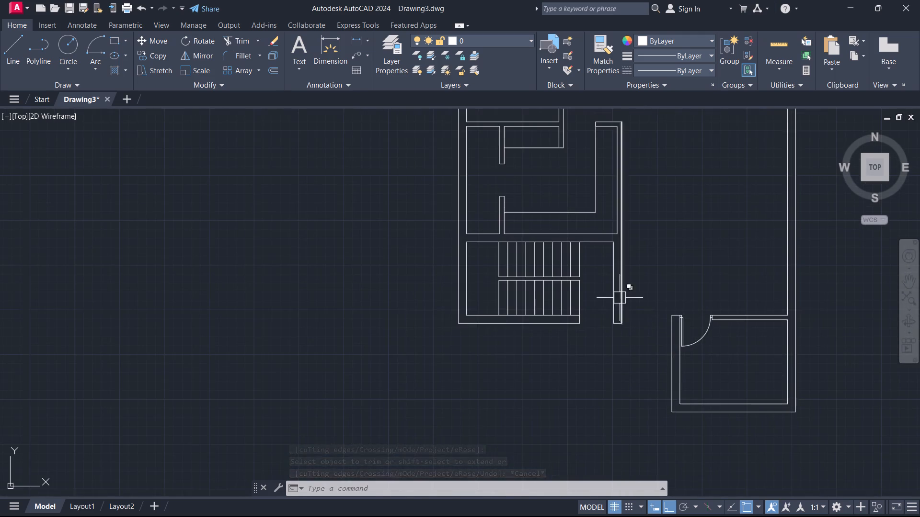
pyautogui.scroll(1, 620, 298)
pyautogui.moveTo(620, 298); pyautogui.dragTo(696, 336, button='middle')
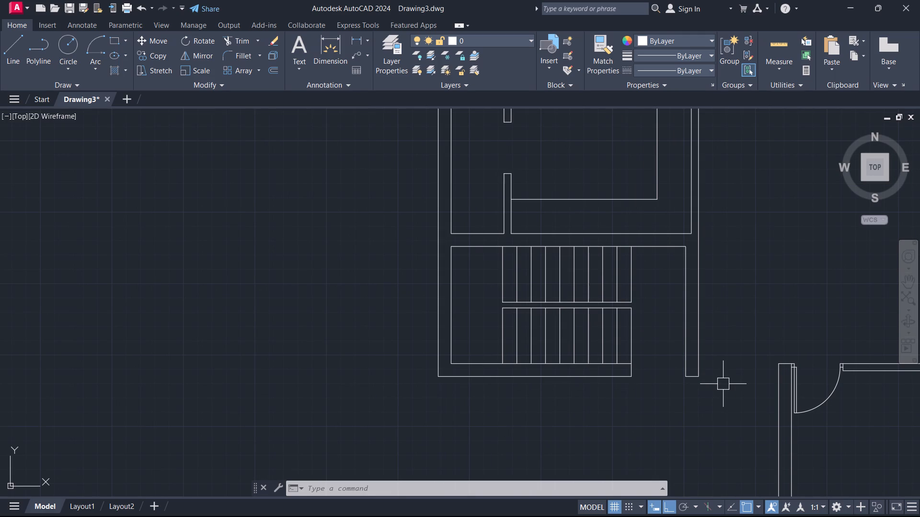
pyautogui.scroll(2, 832, 393)
pyautogui.middleClick(833, 393)
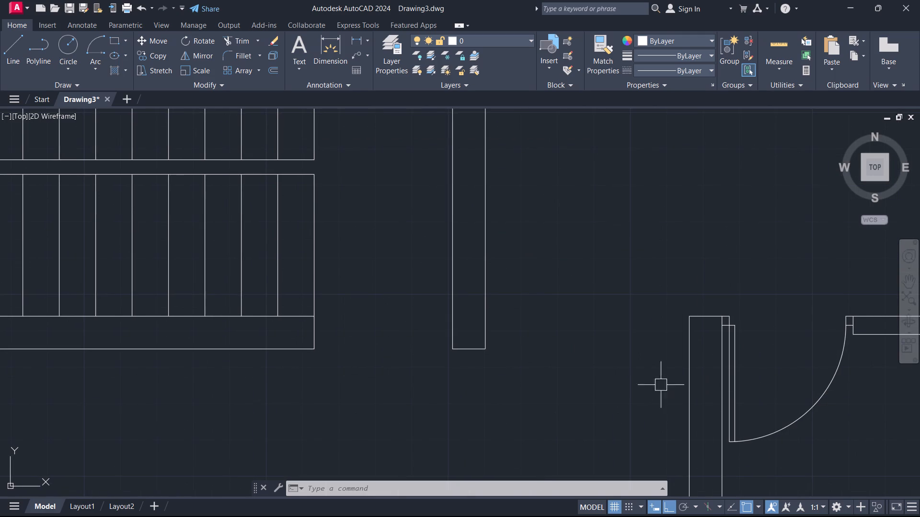
pyautogui.moveTo(661, 385); pyautogui.dragTo(885, 386, button='middle')
pyautogui.write('l')
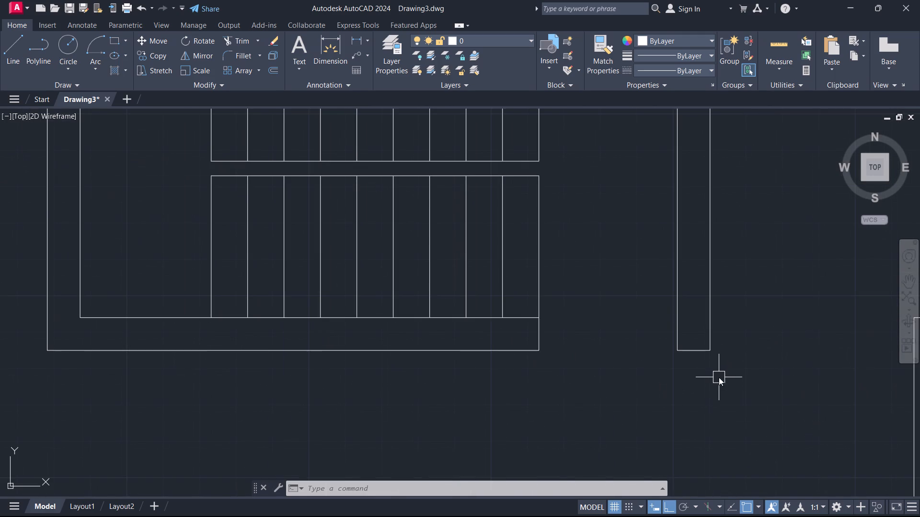
pyautogui.press('space')
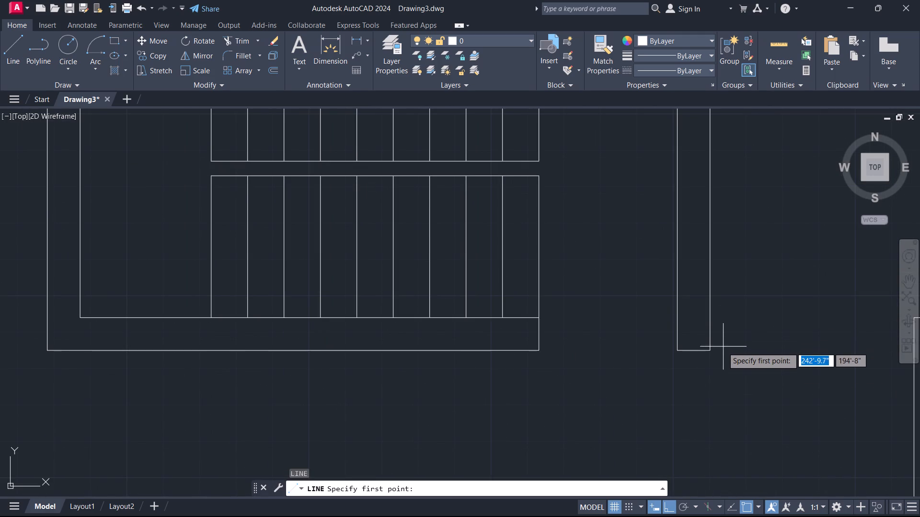
pyautogui.click(713, 354)
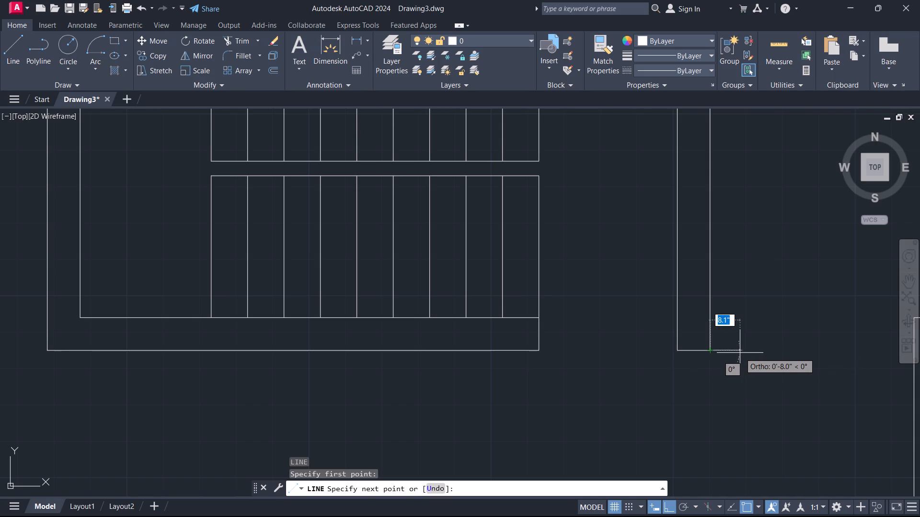
pyautogui.press('2')
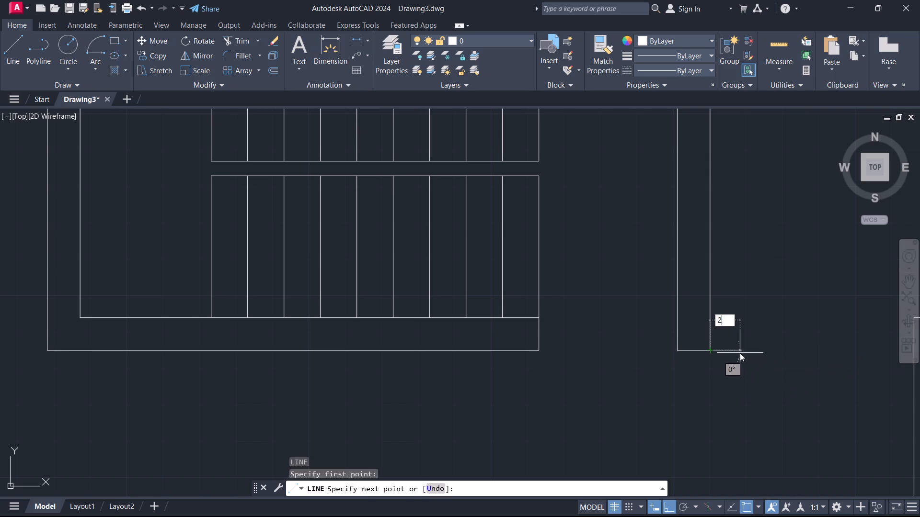
pyautogui.press('Return')
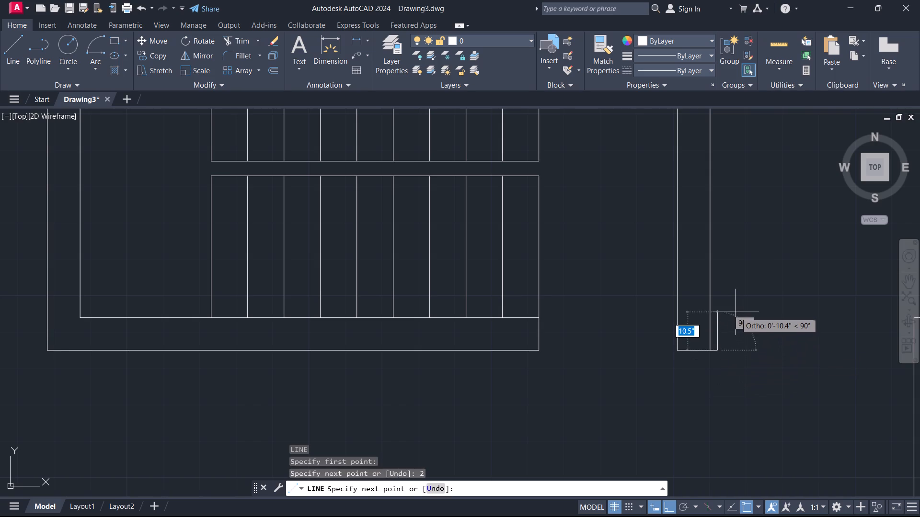
pyautogui.press('4')
pyautogui.press('Return')
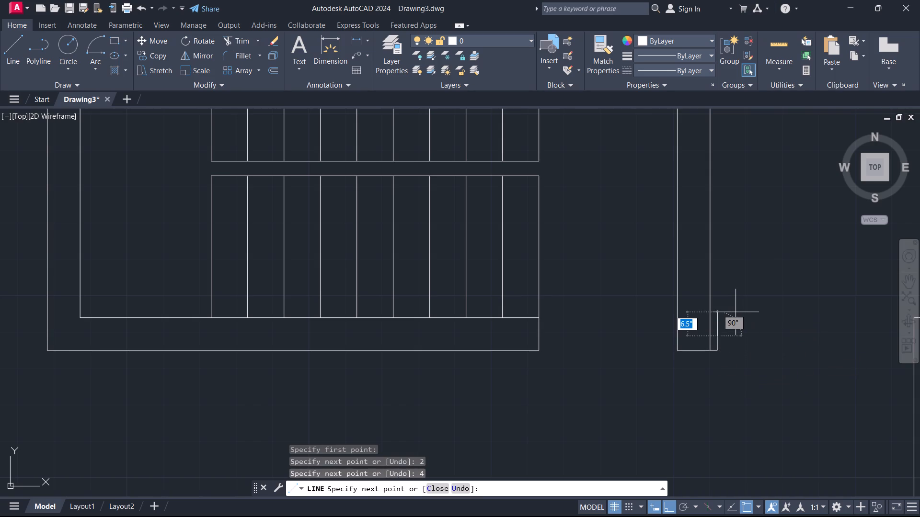
pyautogui.scroll(6, 713, 340)
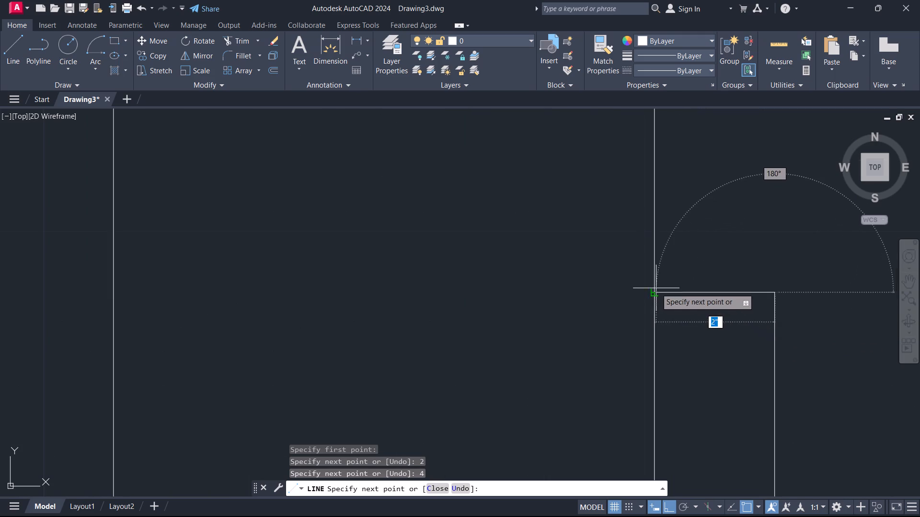
pyautogui.click(654, 286)
pyautogui.scroll(-6, 709, 326)
pyautogui.scroll(2, 736, 326)
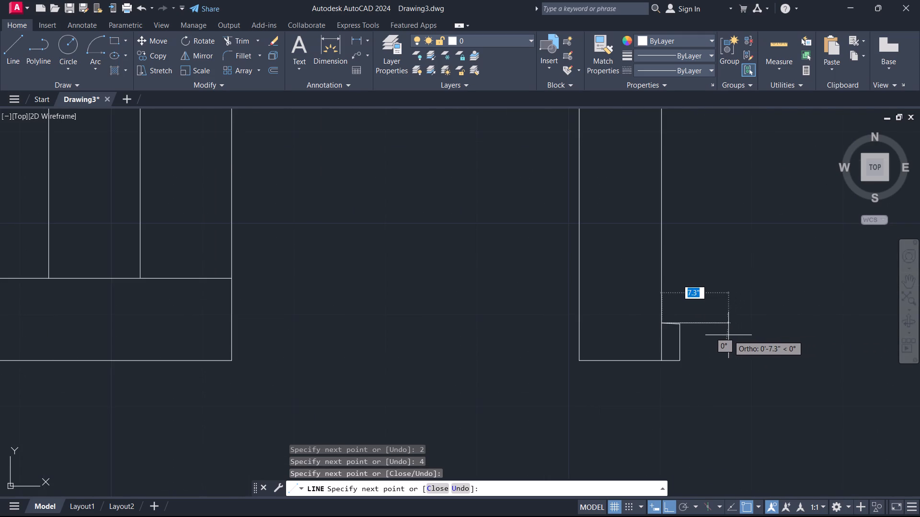
pyautogui.hotkey('ctrl', 'z')
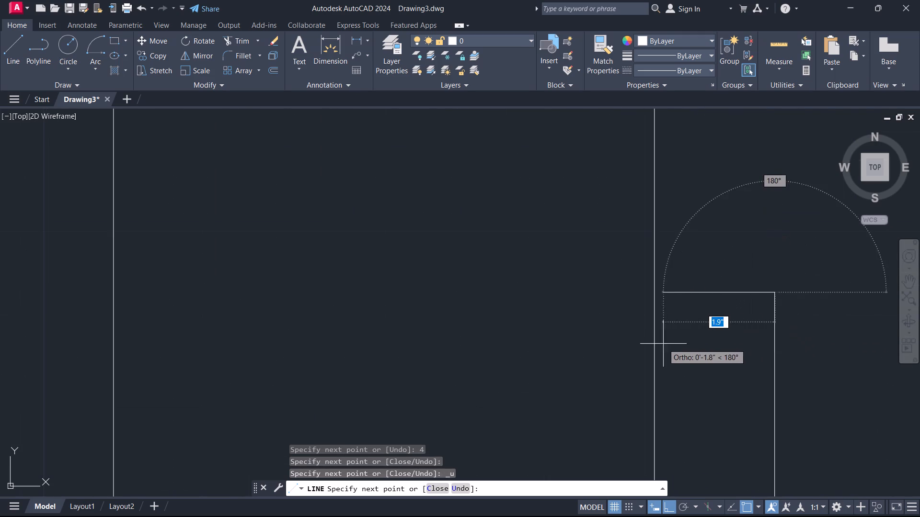
pyautogui.click(655, 294)
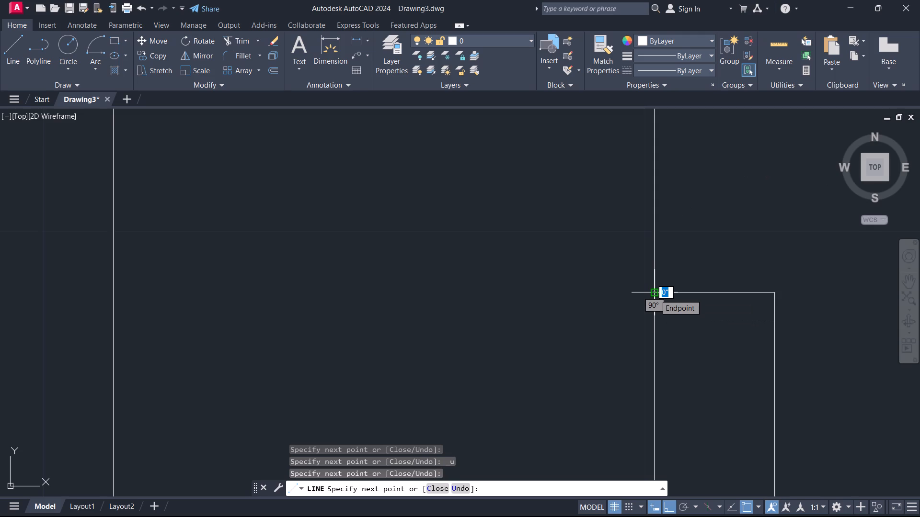
pyautogui.press('Escape')
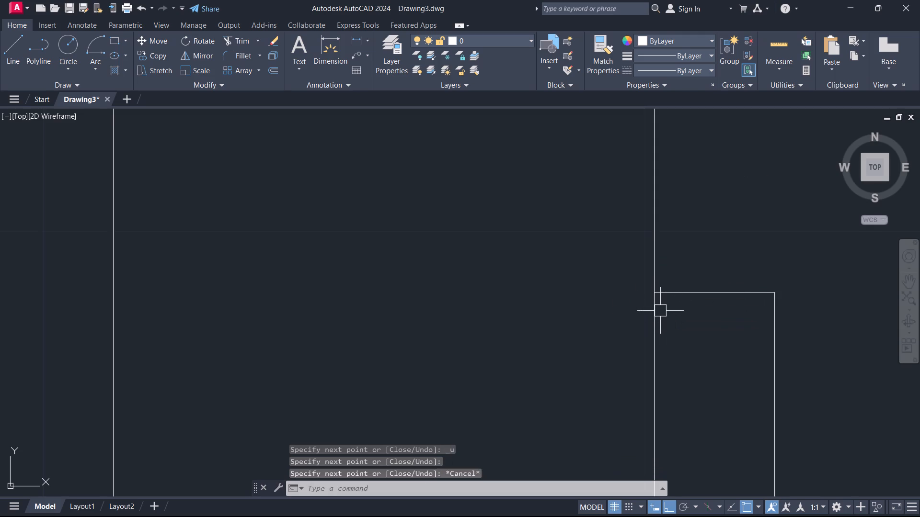
# Copy the new jamb outline by its lower wall corner onto the west face of the facing partition, near its upper end.
pyautogui.scroll(-2, 655, 315)
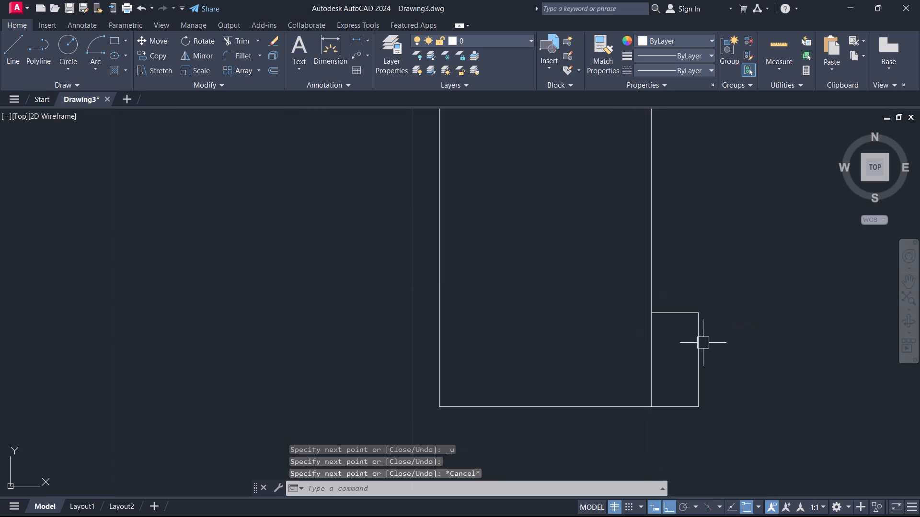
pyautogui.moveTo(737, 431); pyautogui.dragTo(726, 421)
pyautogui.click(669, 300)
pyautogui.scroll(-3, 681, 333)
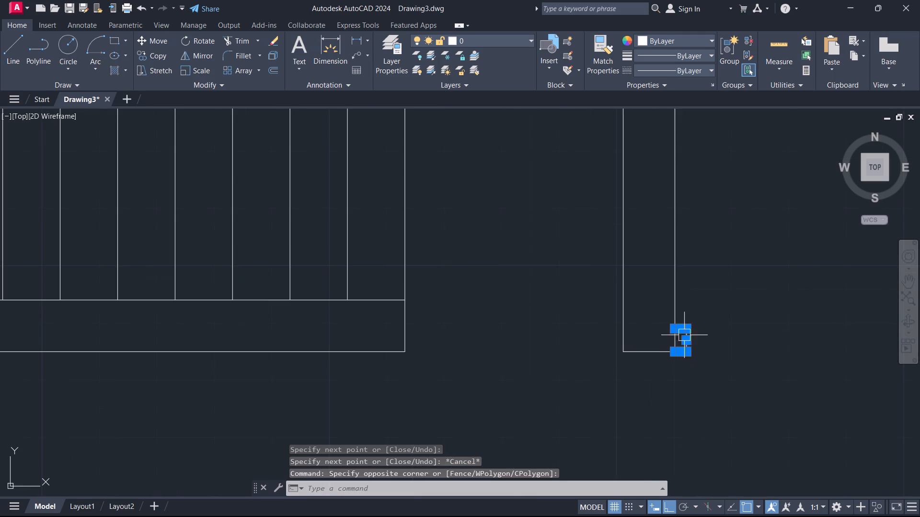
pyautogui.moveTo(708, 348); pyautogui.dragTo(428, 318, button='middle')
pyautogui.write('co')
pyautogui.press('space')
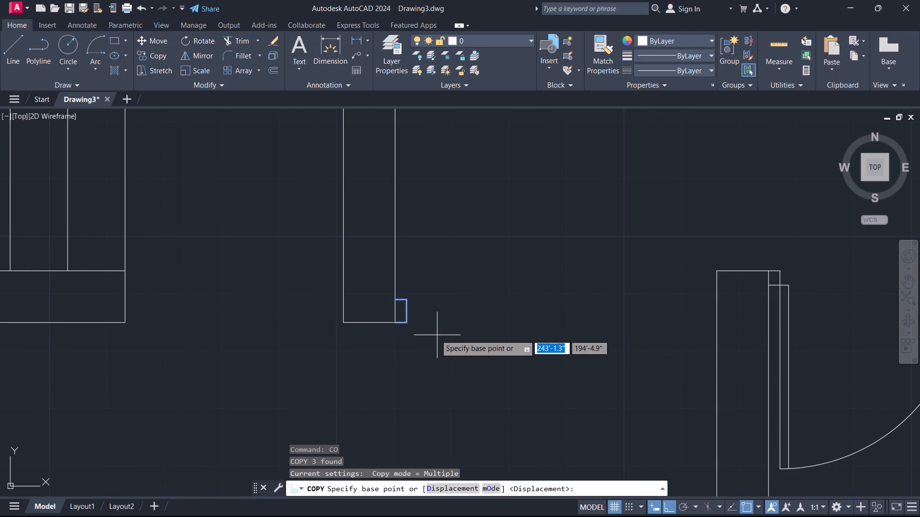
pyautogui.click(394, 324)
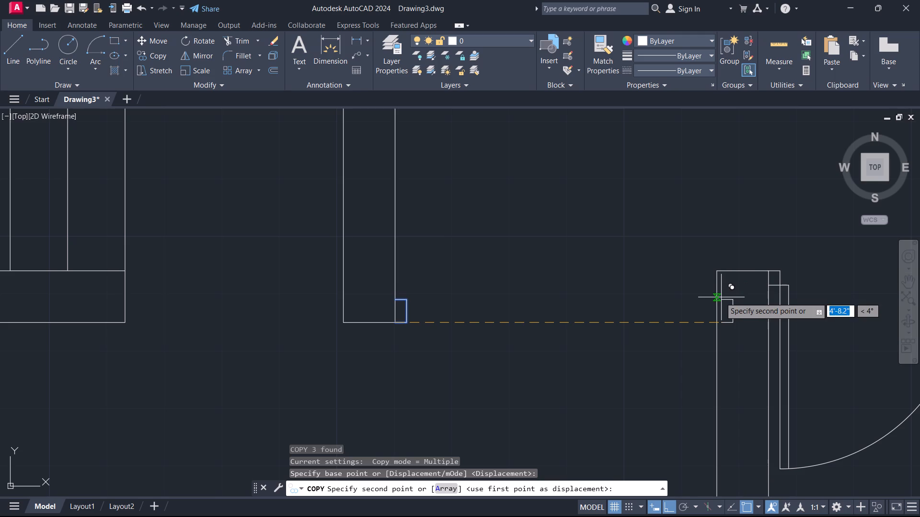
pyautogui.click(720, 297)
pyautogui.press('Escape')
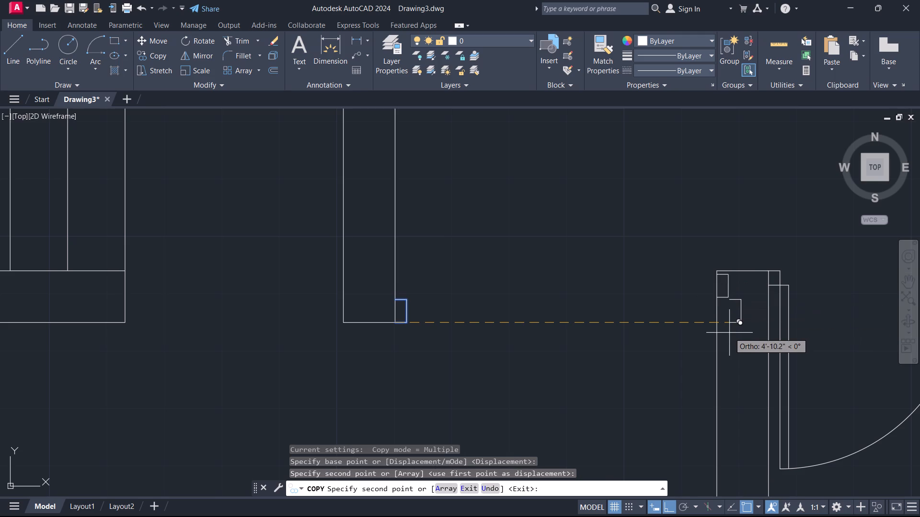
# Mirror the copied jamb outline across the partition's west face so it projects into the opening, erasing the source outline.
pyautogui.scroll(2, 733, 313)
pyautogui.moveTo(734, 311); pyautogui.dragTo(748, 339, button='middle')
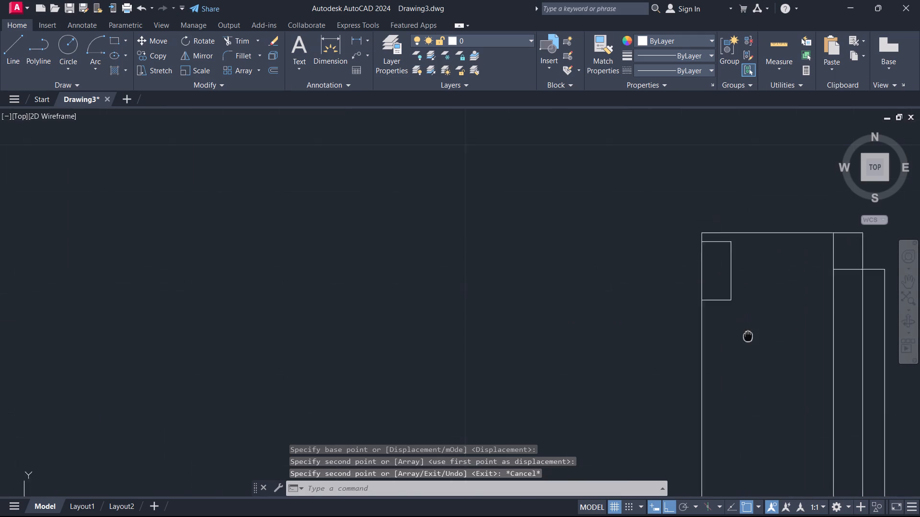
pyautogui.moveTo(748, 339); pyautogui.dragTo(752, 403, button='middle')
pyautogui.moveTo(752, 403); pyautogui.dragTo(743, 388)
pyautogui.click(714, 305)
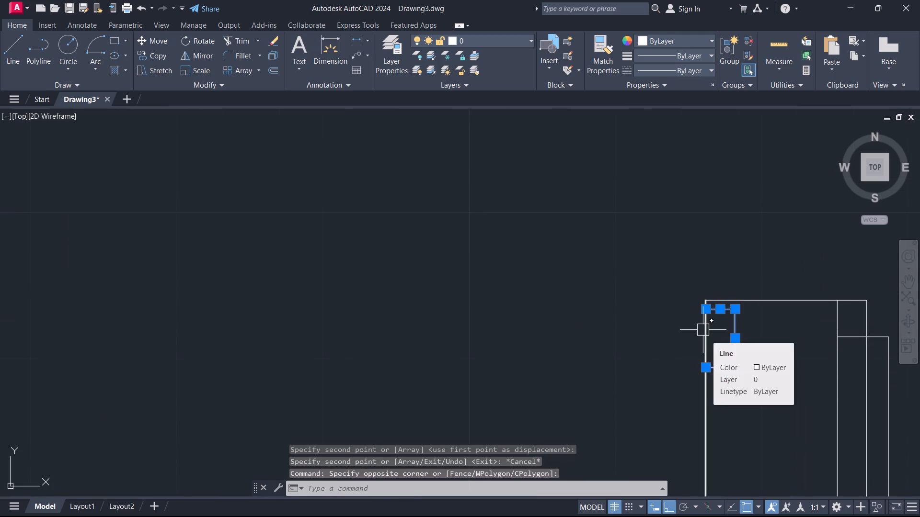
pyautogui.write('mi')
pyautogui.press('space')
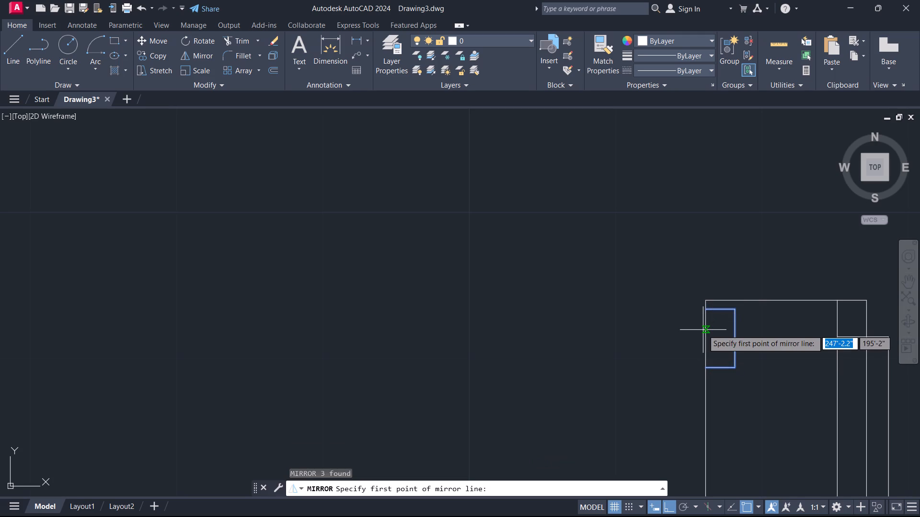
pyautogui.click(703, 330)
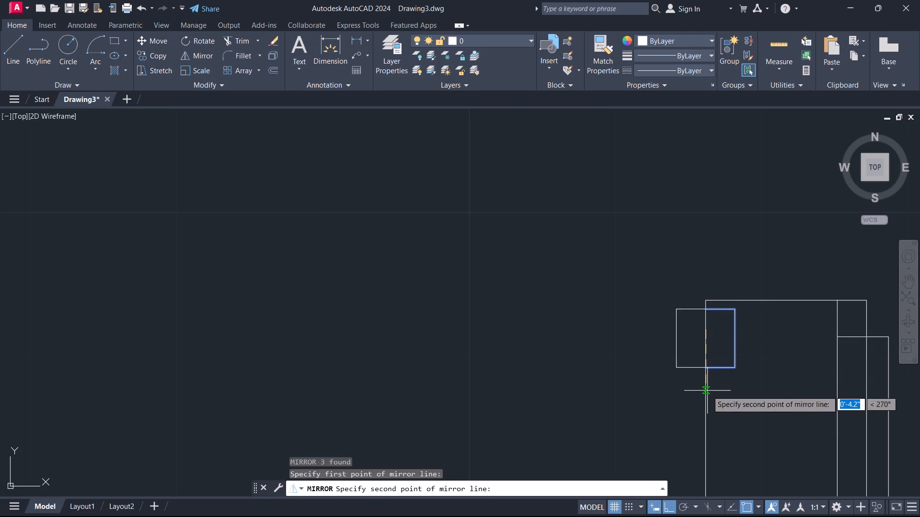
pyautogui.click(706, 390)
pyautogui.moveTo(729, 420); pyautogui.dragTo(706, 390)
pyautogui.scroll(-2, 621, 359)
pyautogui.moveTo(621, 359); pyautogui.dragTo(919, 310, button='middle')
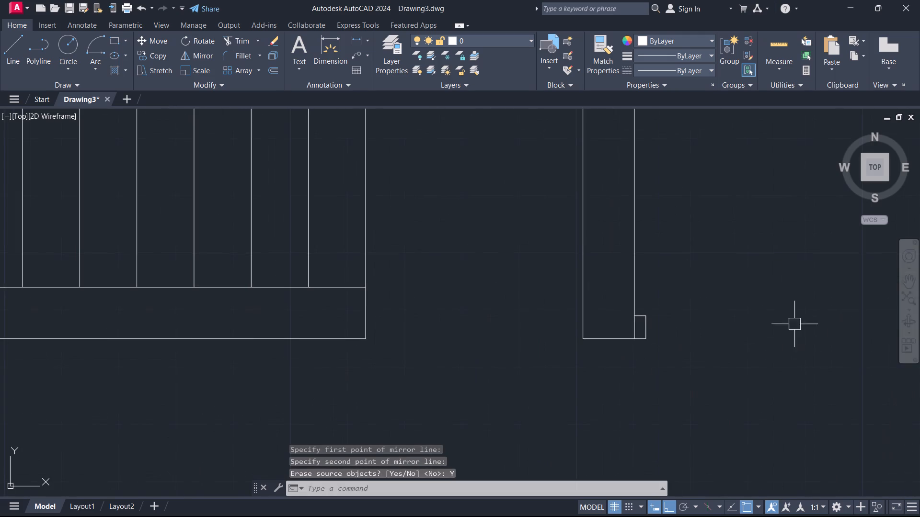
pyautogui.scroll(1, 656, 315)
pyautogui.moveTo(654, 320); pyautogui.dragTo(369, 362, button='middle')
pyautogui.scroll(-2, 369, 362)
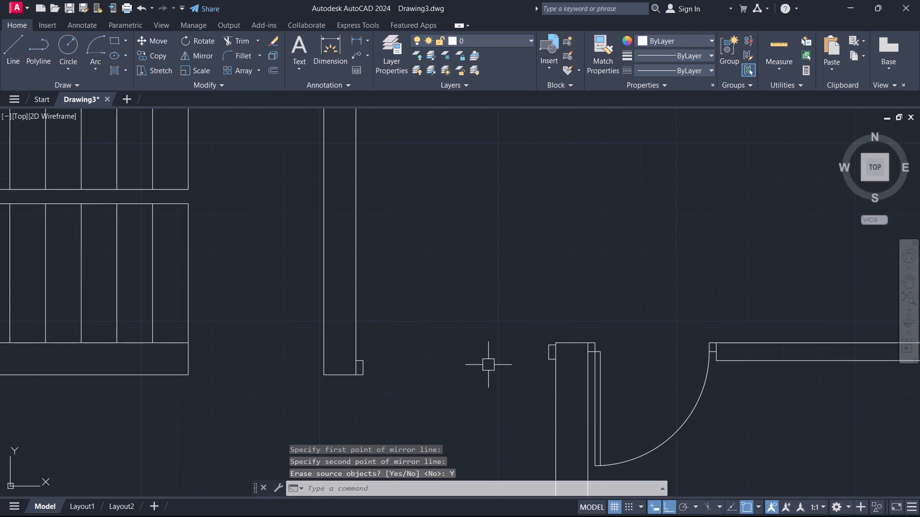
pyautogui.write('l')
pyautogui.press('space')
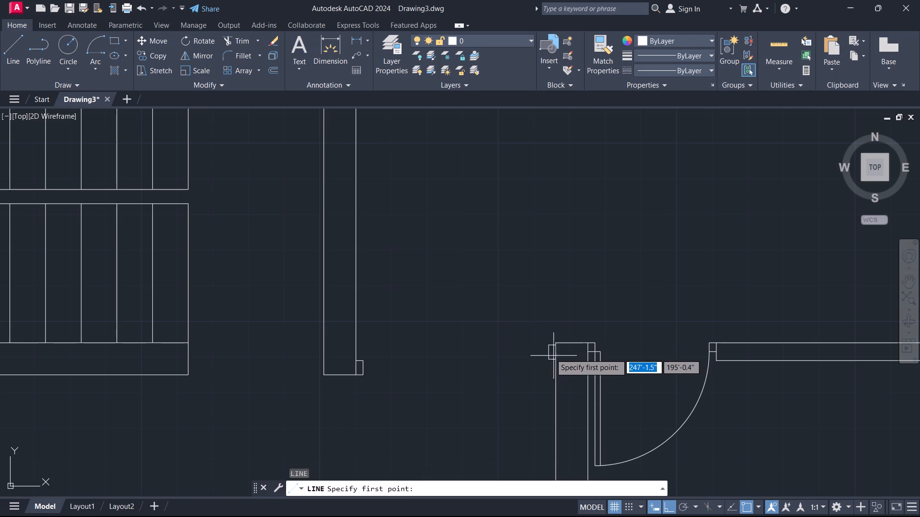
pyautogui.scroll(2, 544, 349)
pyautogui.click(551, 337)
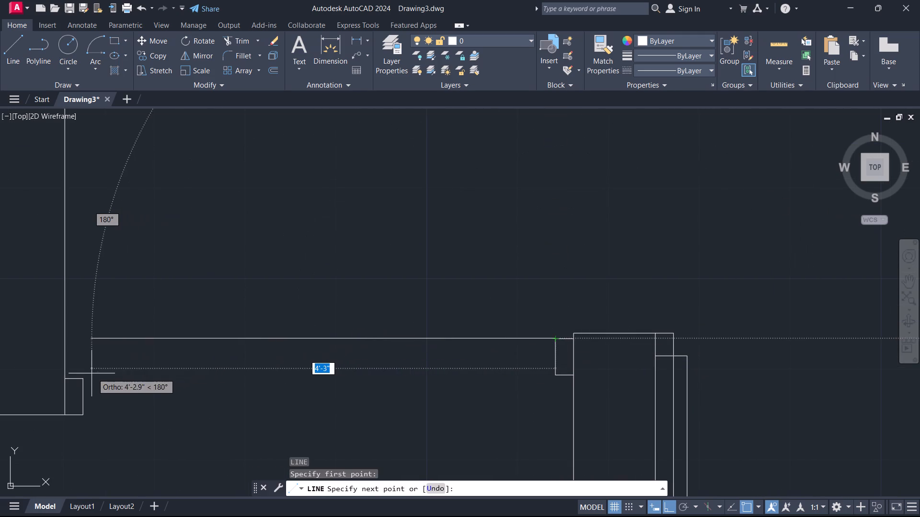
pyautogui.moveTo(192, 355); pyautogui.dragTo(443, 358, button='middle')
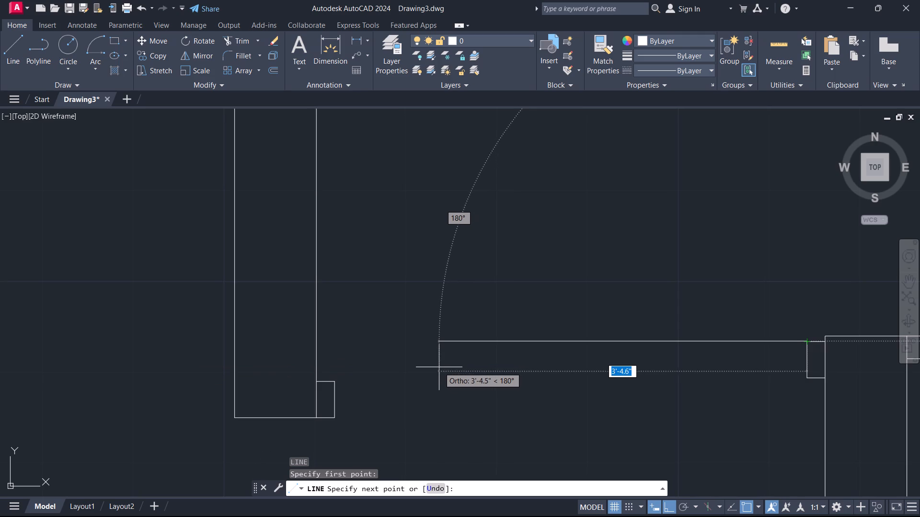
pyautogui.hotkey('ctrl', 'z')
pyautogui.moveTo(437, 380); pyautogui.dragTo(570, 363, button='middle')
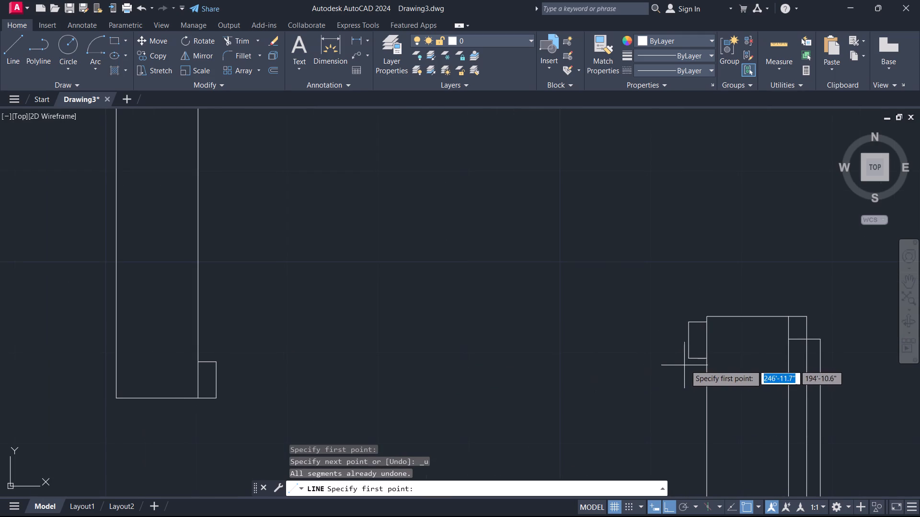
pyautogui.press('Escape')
# Erase the three-line jamb outline on the west face of the partition facing the staircase-side wall.
pyautogui.moveTo(687, 372); pyautogui.dragTo(682, 364)
pyautogui.press('Escape')
pyautogui.moveTo(692, 375); pyautogui.dragTo(692, 374)
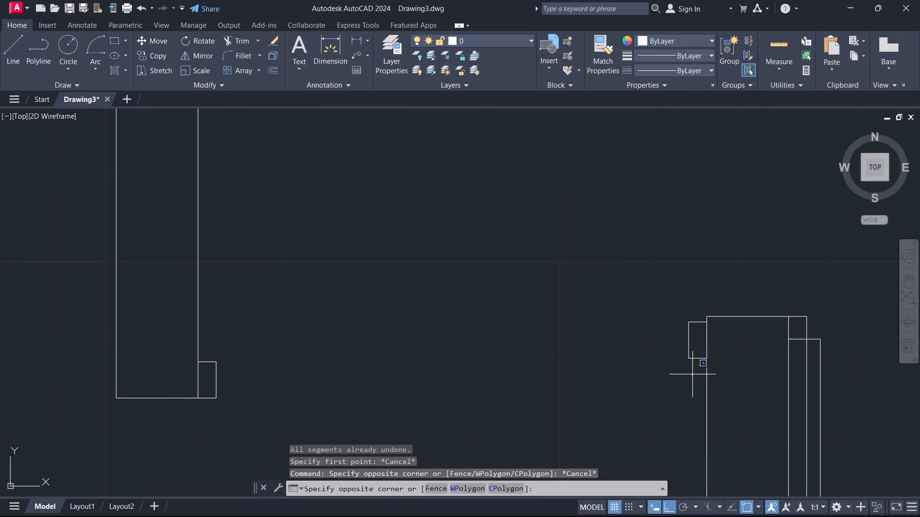
pyautogui.moveTo(692, 374); pyautogui.dragTo(688, 361)
pyautogui.click(645, 277)
pyautogui.press('Delete')
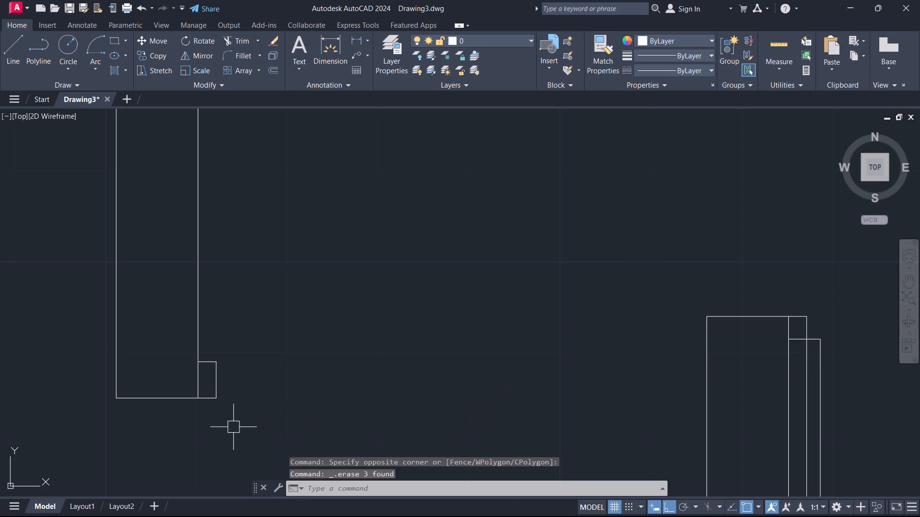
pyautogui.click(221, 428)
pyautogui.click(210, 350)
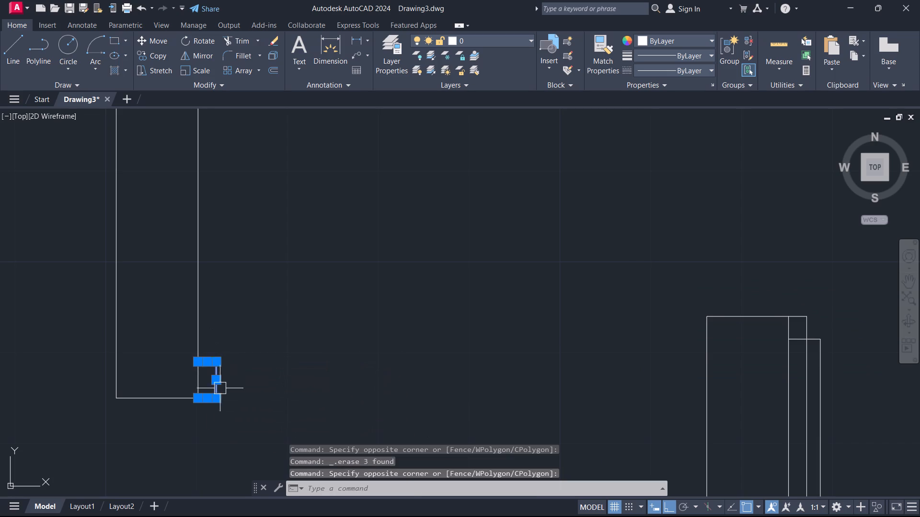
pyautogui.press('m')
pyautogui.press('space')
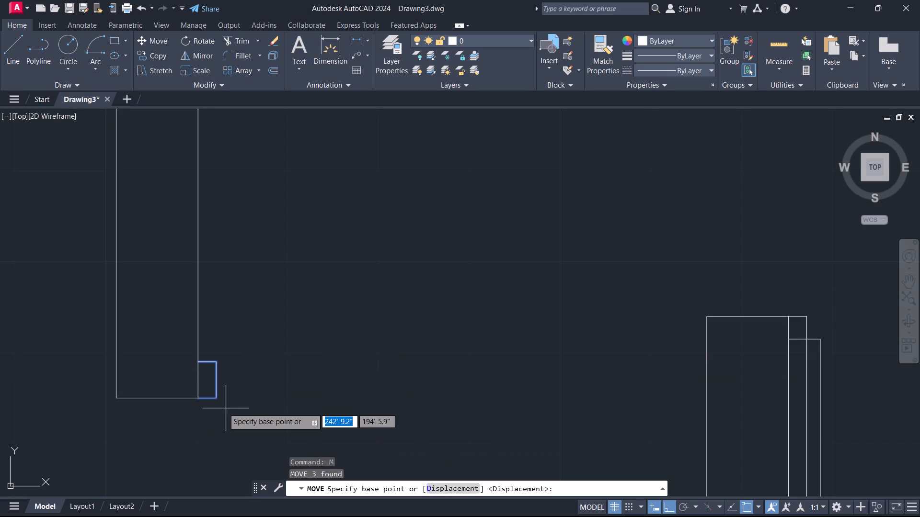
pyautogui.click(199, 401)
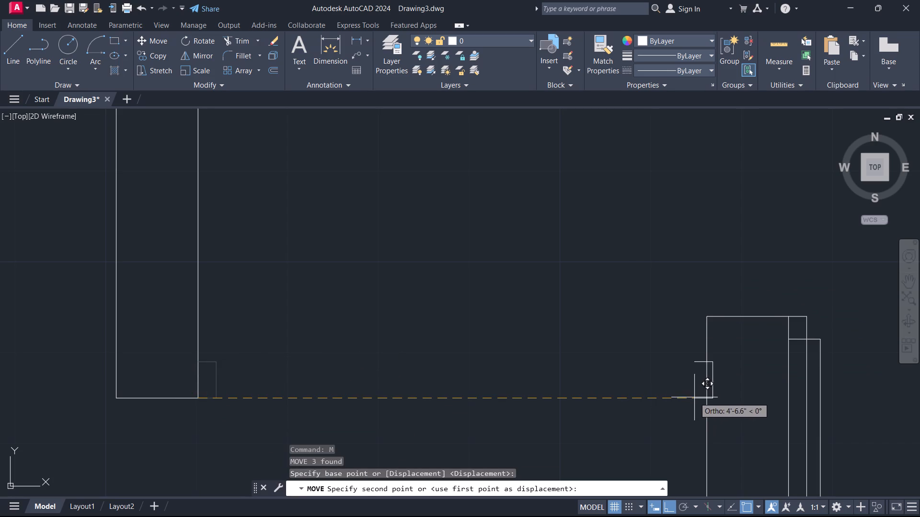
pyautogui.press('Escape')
# Copy the staircase-side wall's jamb outline by its lower wall corner straight east onto the facing partition's west face.
pyautogui.moveTo(231, 408); pyautogui.dragTo(223, 394)
pyautogui.click(201, 347)
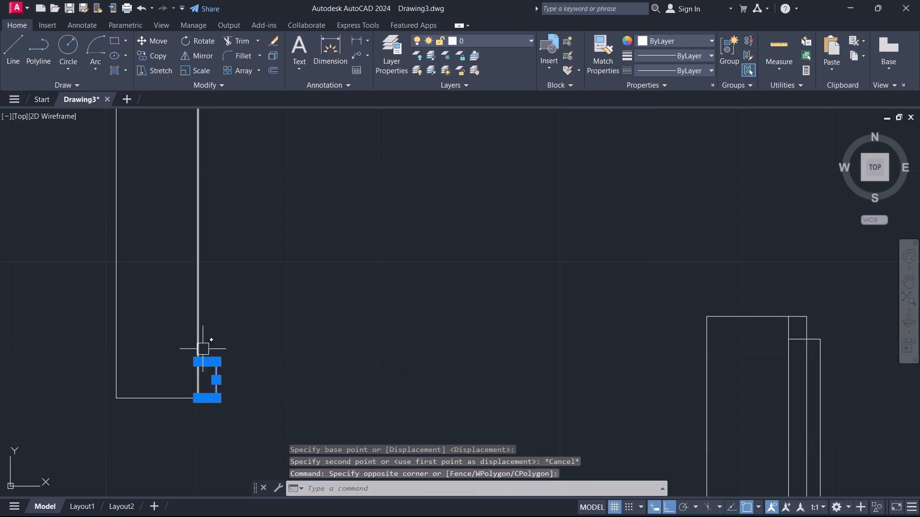
pyautogui.write('co')
pyautogui.press('space')
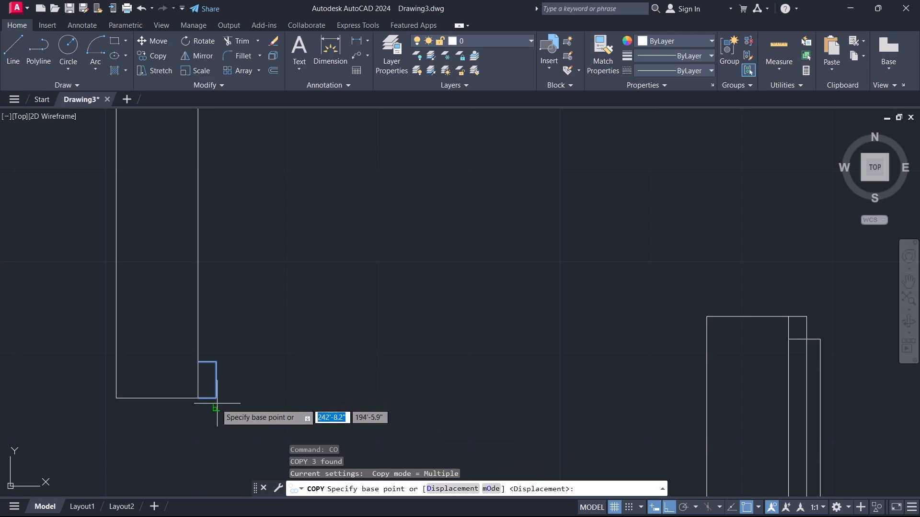
pyautogui.click(200, 394)
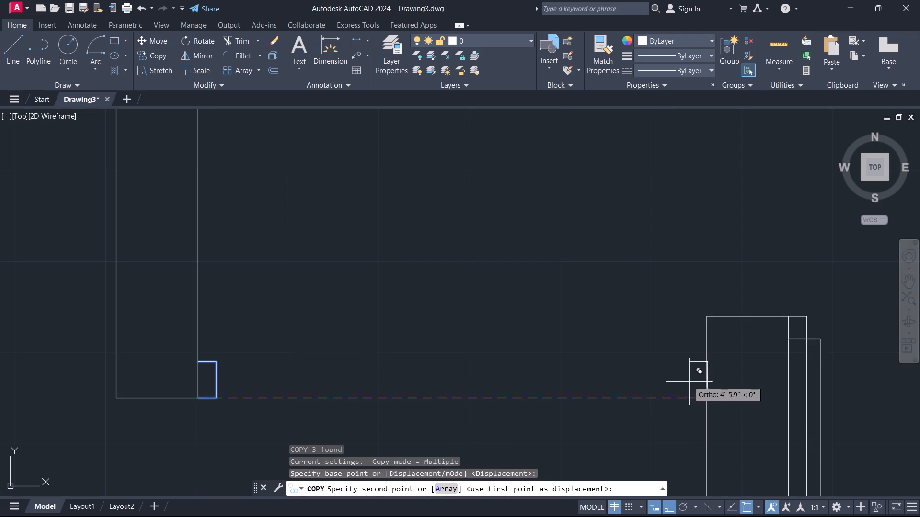
pyautogui.click(708, 397)
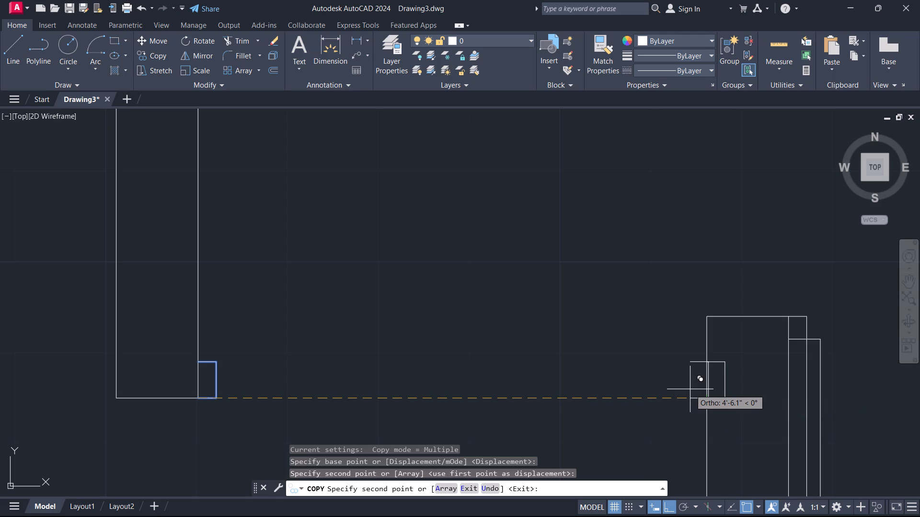
pyautogui.press('Escape')
# Mirror the copied jamb outline across the partition's west face so it projects into the opening, erasing the source outline.
pyautogui.moveTo(742, 408); pyautogui.dragTo(737, 402)
pyautogui.click(720, 354)
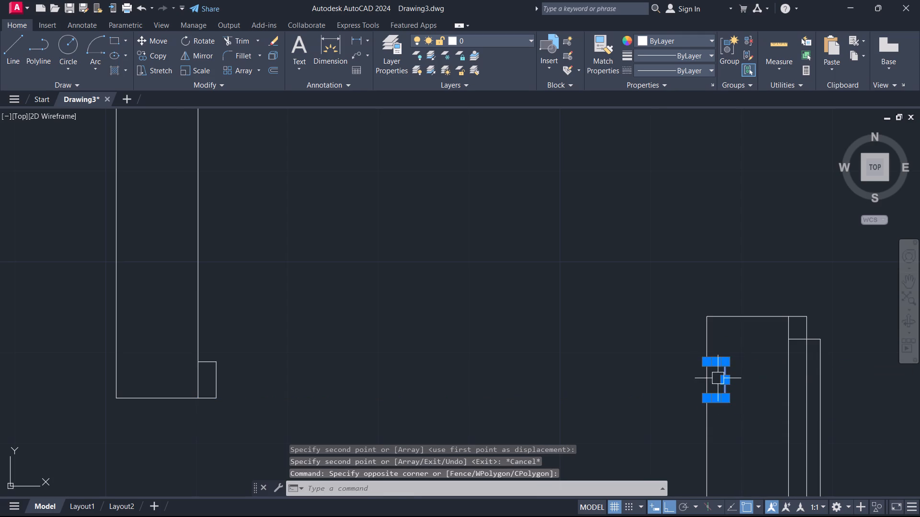
pyautogui.scroll(3, 717, 380)
pyautogui.write('mi')
pyautogui.press('space')
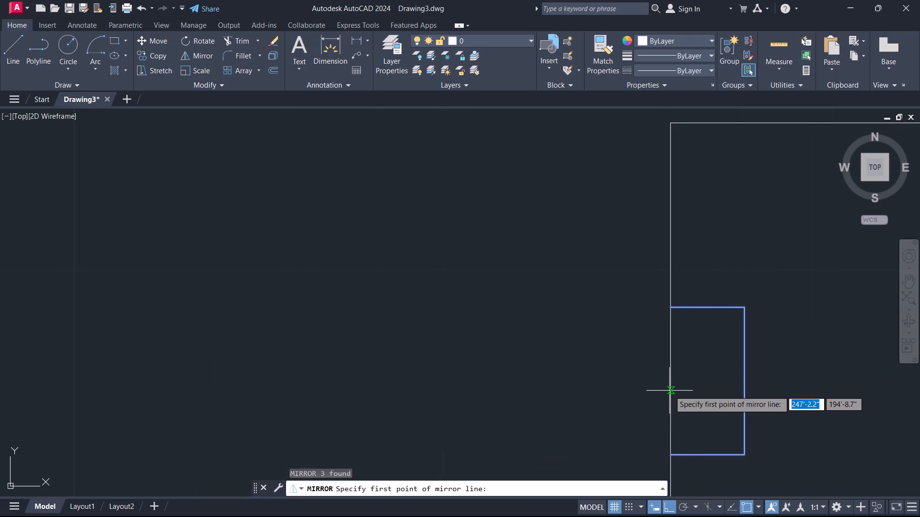
pyautogui.click(669, 390)
pyautogui.click(668, 357)
pyautogui.moveTo(683, 383); pyautogui.dragTo(668, 357)
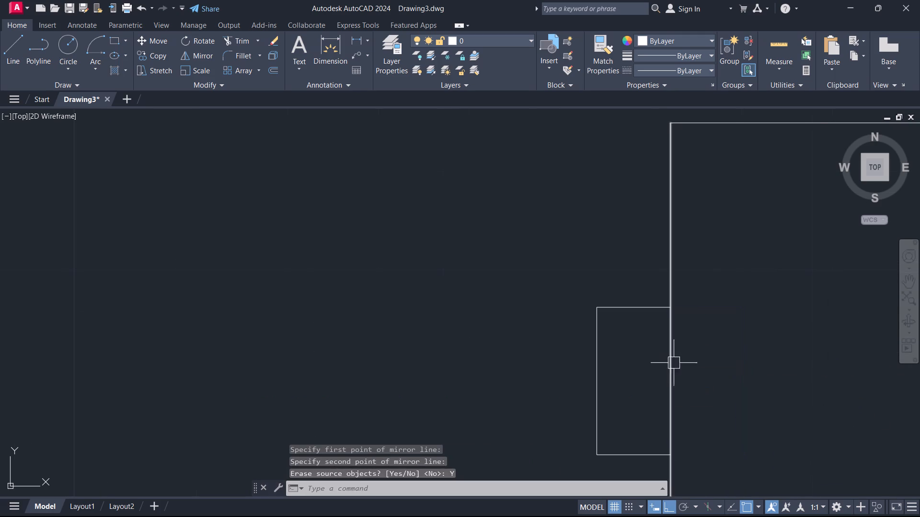
pyautogui.press('Escape')
# Draw a 4'-4" line across the opening from the west jamb's upper east corner to the east jamb's upper west corner.
pyautogui.scroll(-3, 676, 368)
pyautogui.moveTo(489, 366); pyautogui.dragTo(771, 368, button='middle')
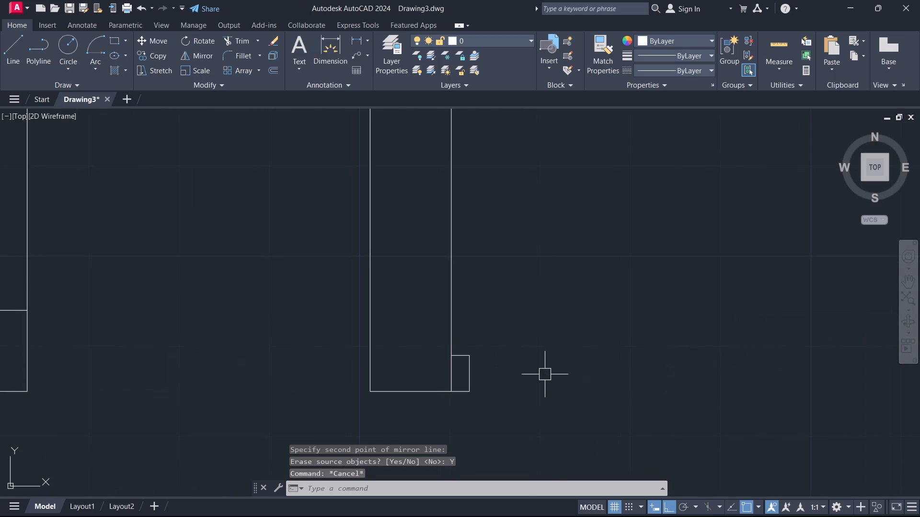
pyautogui.write('l')
pyautogui.press('space')
pyautogui.click(470, 355)
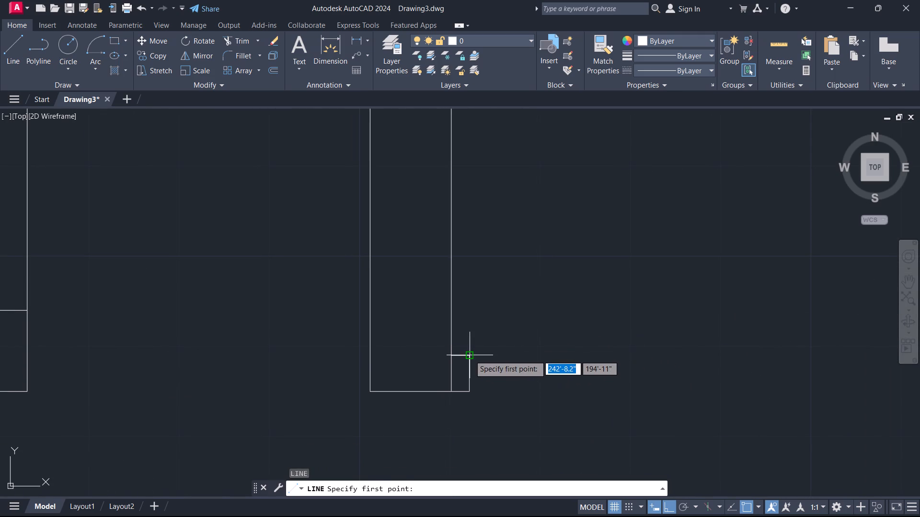
pyautogui.scroll(-2, 640, 383)
pyautogui.moveTo(640, 383); pyautogui.dragTo(541, 381, button='middle')
pyautogui.scroll(2, 634, 366)
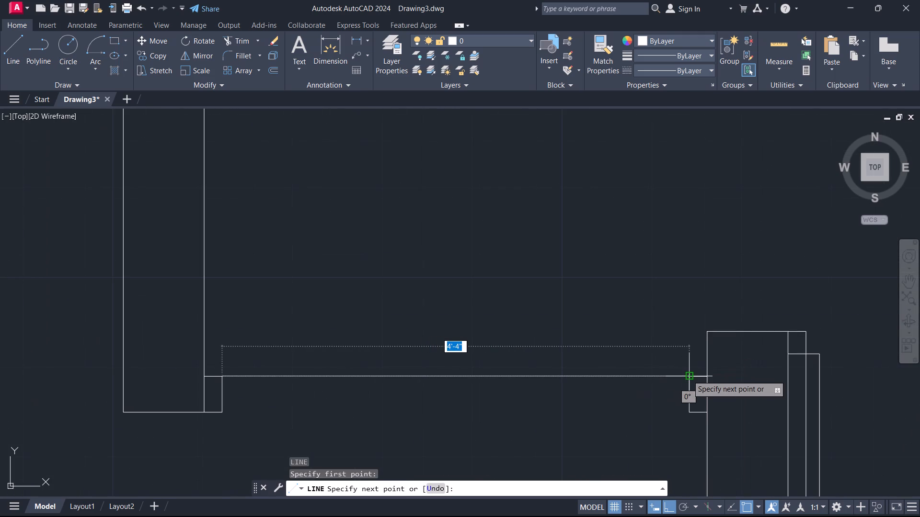
pyautogui.click(688, 375)
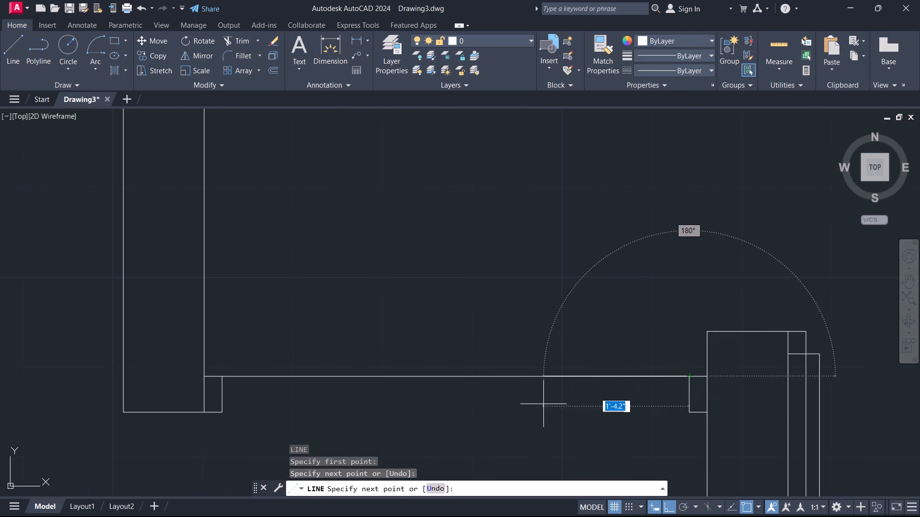
pyautogui.press('Escape')
# Offset the line across the opening 1.5" to the south to give the door leaf its thickness.
pyautogui.write('o')
pyautogui.press('space')
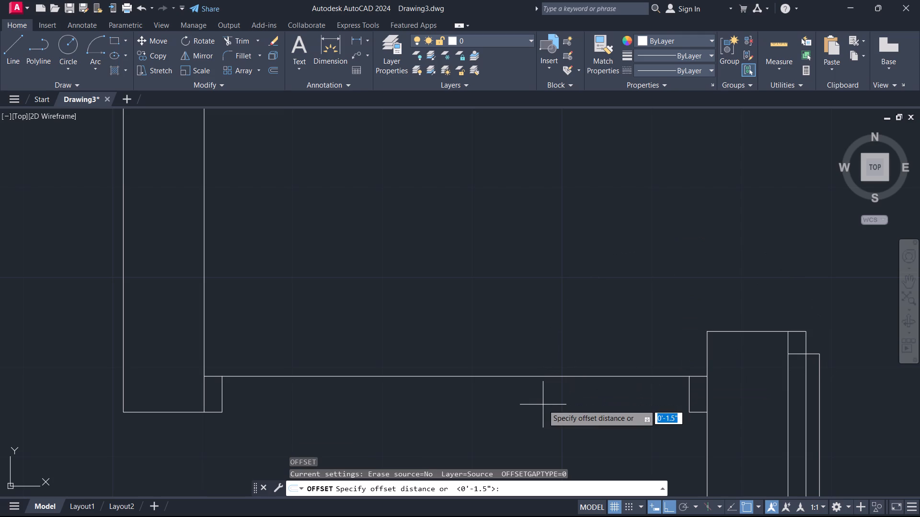
pyautogui.write('1.5')
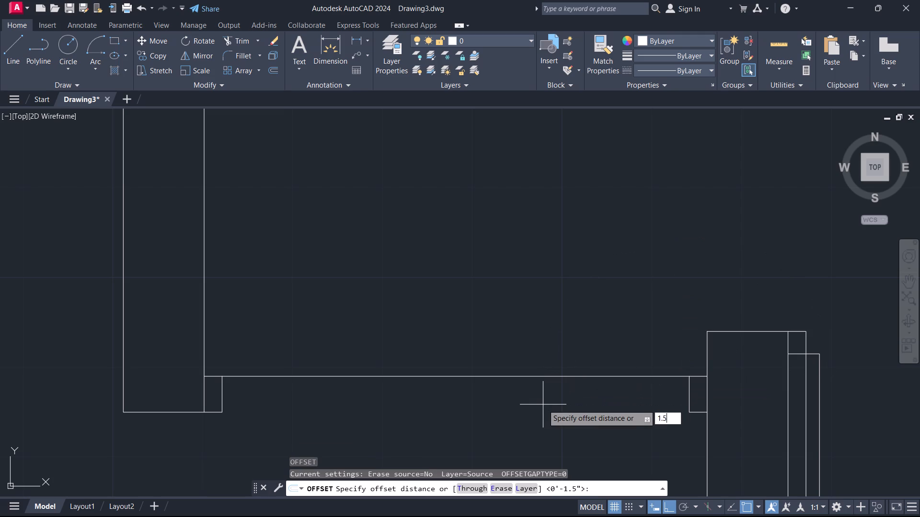
pyautogui.press('Return')
pyautogui.click(515, 380)
pyautogui.click(520, 406)
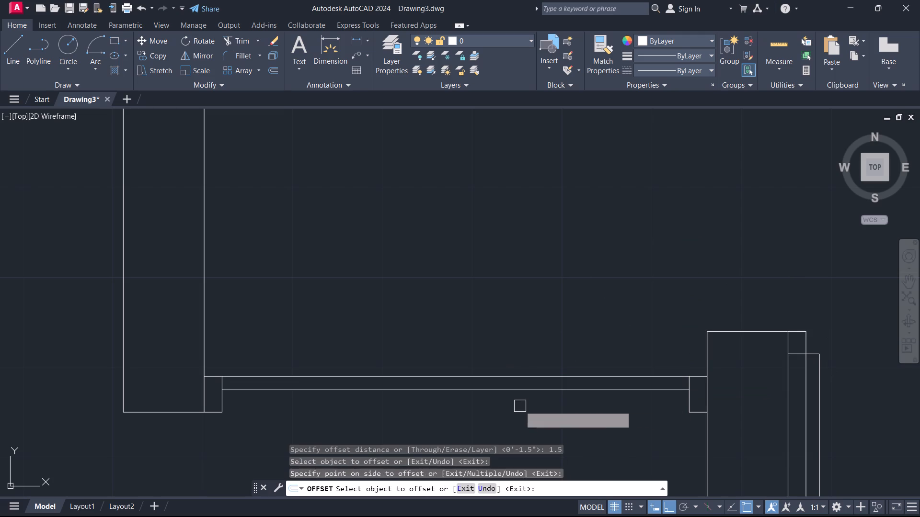
pyautogui.press('Escape')
# Rotate both door leaf lines 90° counterclockwise about the west jamb's upper east corner so the leaf points north.
pyautogui.click(520, 413)
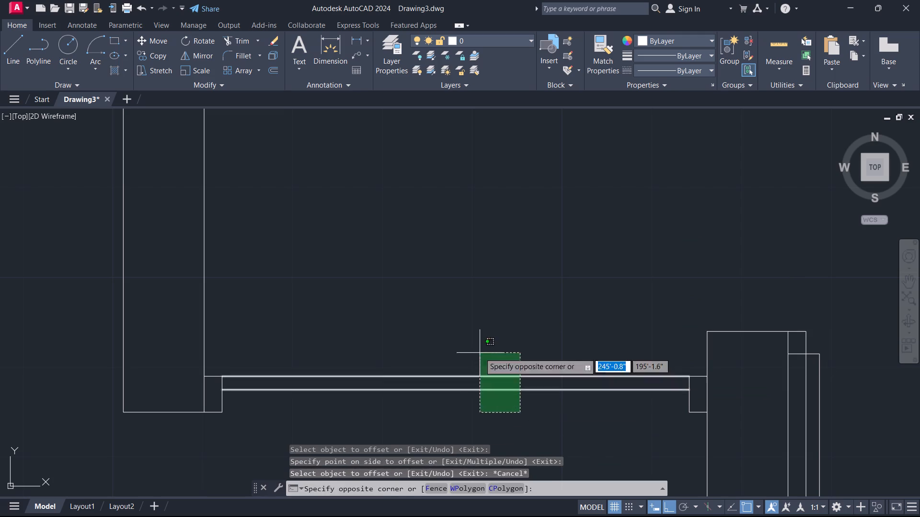
pyautogui.click(479, 352)
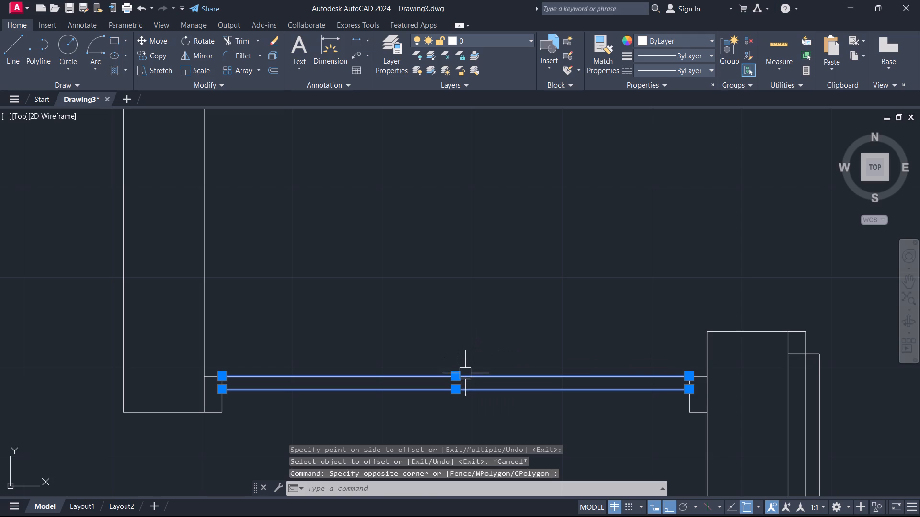
pyautogui.press('r')
pyautogui.press('o')
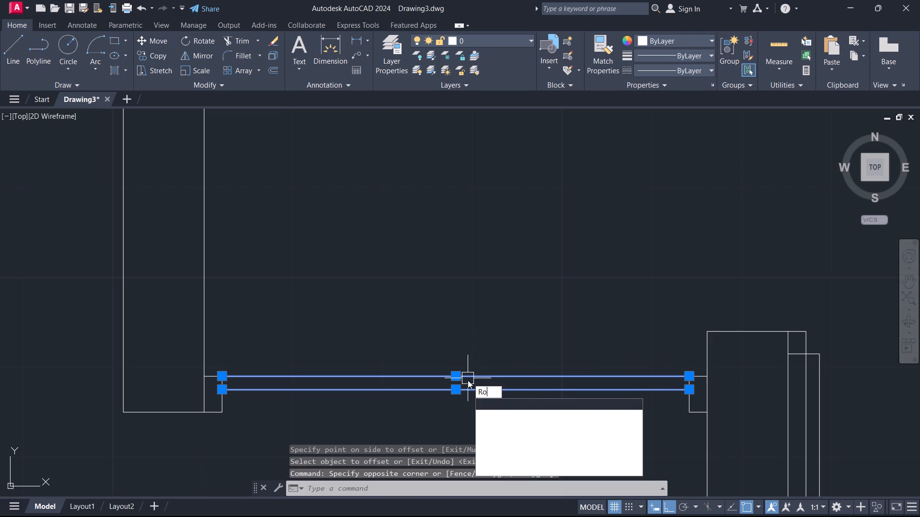
pyautogui.press('space')
pyautogui.scroll(3, 400, 352)
pyautogui.scroll(-1, 105, 448)
pyautogui.moveTo(107, 448); pyautogui.dragTo(477, 295, button='middle')
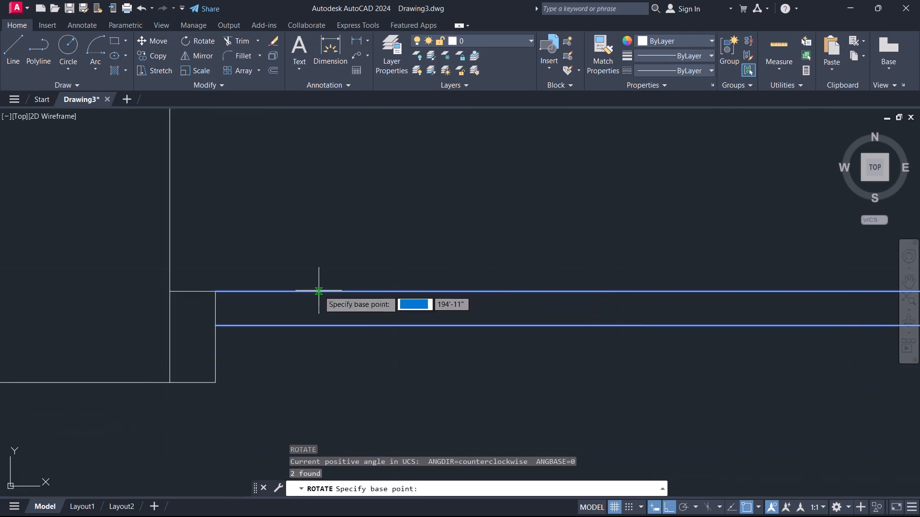
pyautogui.click(216, 292)
pyautogui.click(214, 243)
pyautogui.scroll(-1, 231, 278)
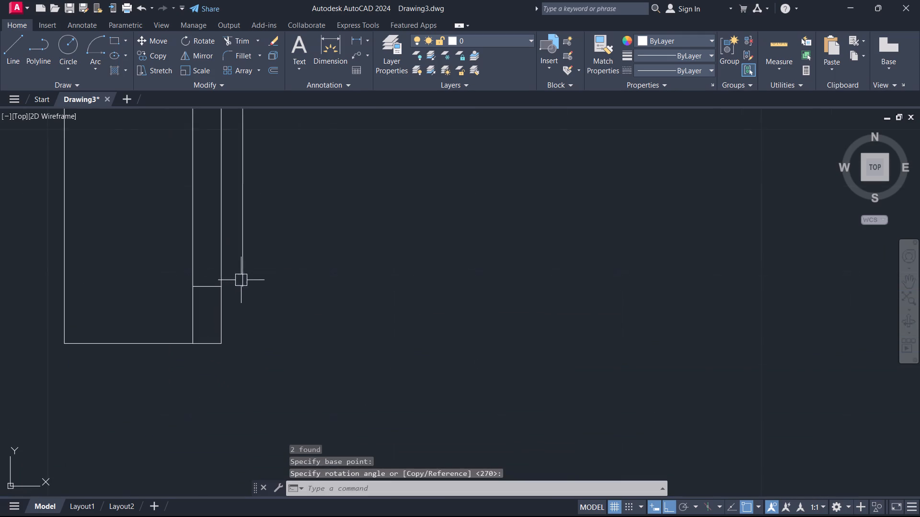
# Draw a short line closing the door leaf's bottom, from the west jamb's upper east corner to the leaf's east line.
pyautogui.scroll(-1, 241, 280)
pyautogui.moveTo(247, 283); pyautogui.dragTo(417, 327, button='middle')
pyautogui.press('l')
pyautogui.press('space')
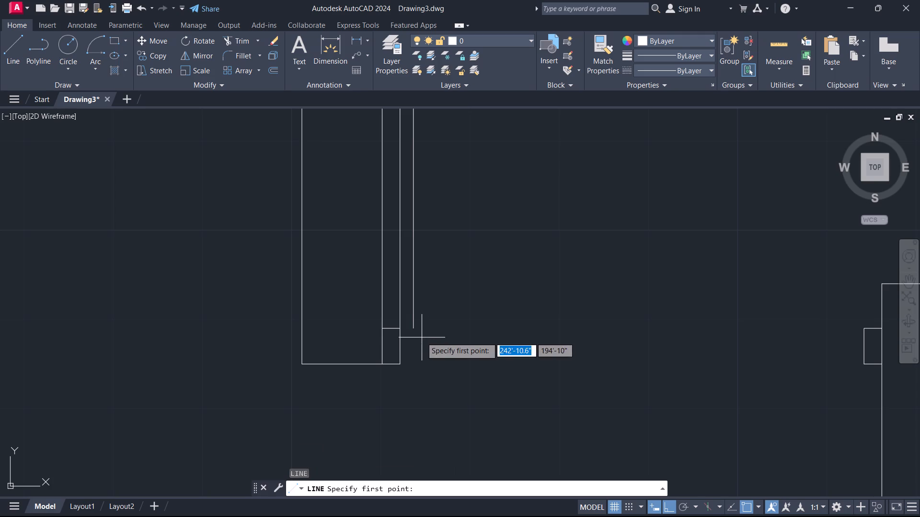
pyautogui.scroll(2, 373, 345)
pyautogui.moveTo(405, 316); pyautogui.dragTo(411, 317)
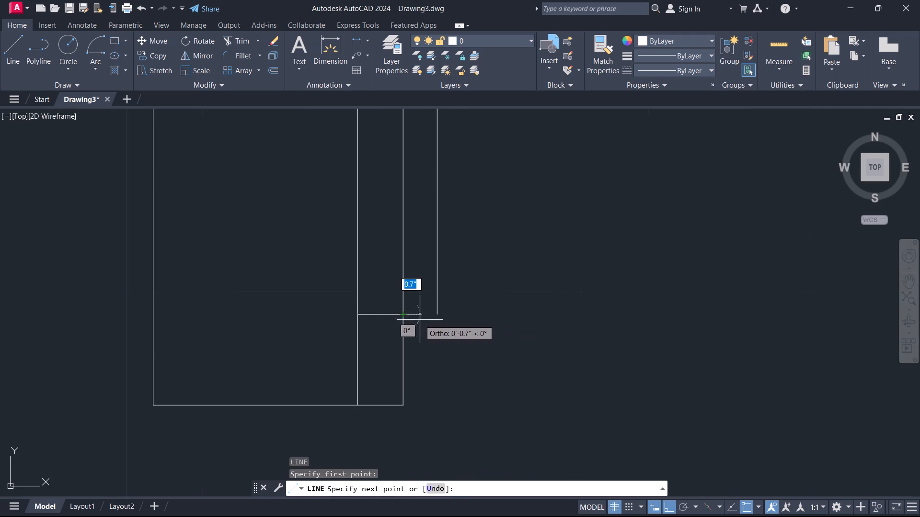
pyautogui.click(439, 315)
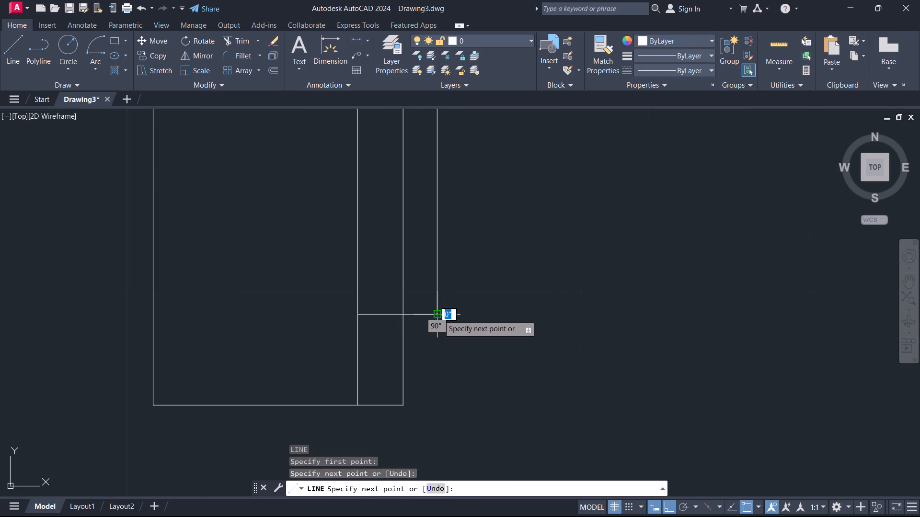
pyautogui.scroll(-4, 439, 318)
pyautogui.moveTo(440, 320); pyautogui.dragTo(462, 355, button='middle')
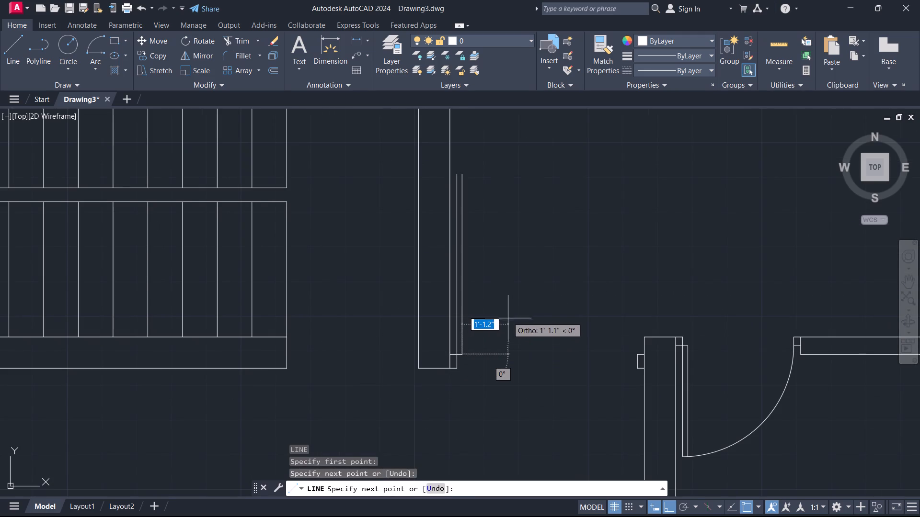
pyautogui.press('`')
pyautogui.press('Escape')
pyautogui.press('Escape')
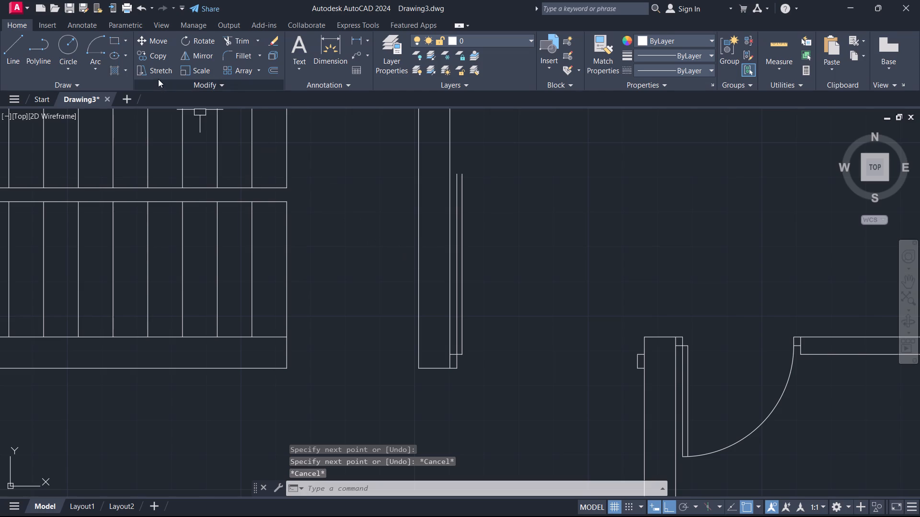
# Draw a 90° door swing arc from the east jamb's upper west corner to the leaf's top, centred on the west jamb's upper east corner.
pyautogui.click(103, 48)
pyautogui.scroll(1, 625, 361)
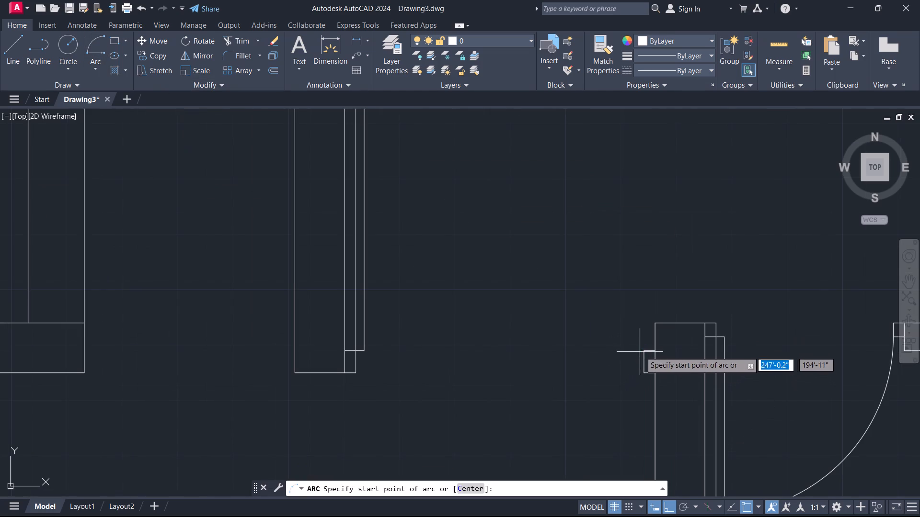
pyautogui.click(642, 350)
pyautogui.scroll(2, 363, 347)
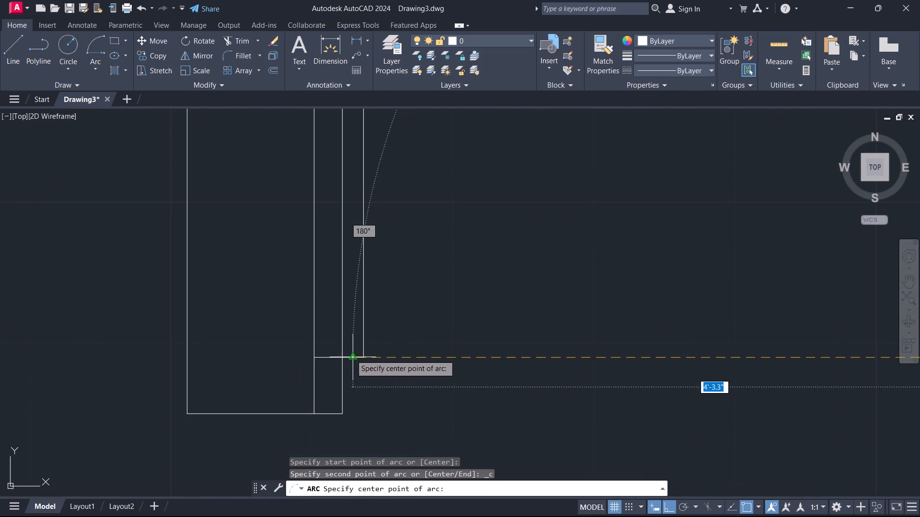
pyautogui.click(341, 356)
pyautogui.scroll(-2, 375, 337)
pyautogui.moveTo(375, 337); pyautogui.dragTo(437, 429, button='middle')
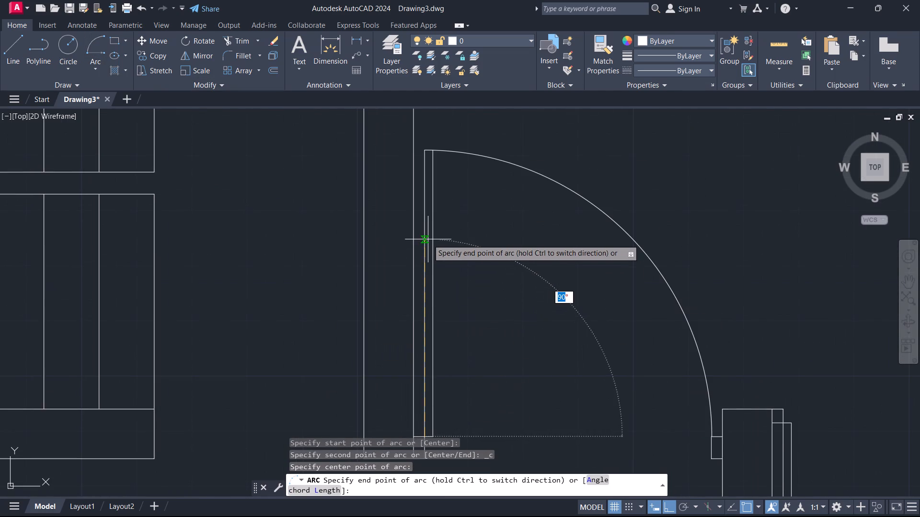
pyautogui.click(422, 234)
pyautogui.moveTo(451, 267); pyautogui.dragTo(551, 342, button='middle')
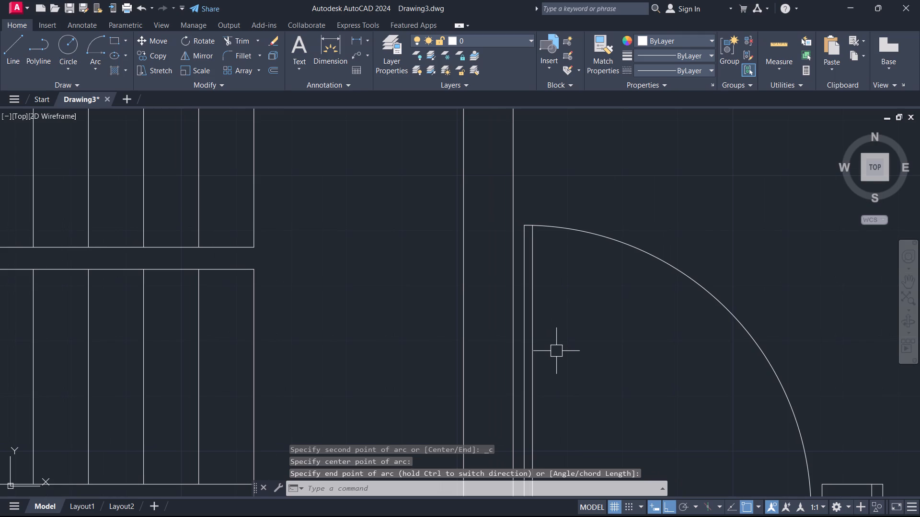
pyautogui.press('Escape')
# Trim the end of the door leaf's east line that projects above the swing arc.
pyautogui.write('tr')
pyautogui.press('space')
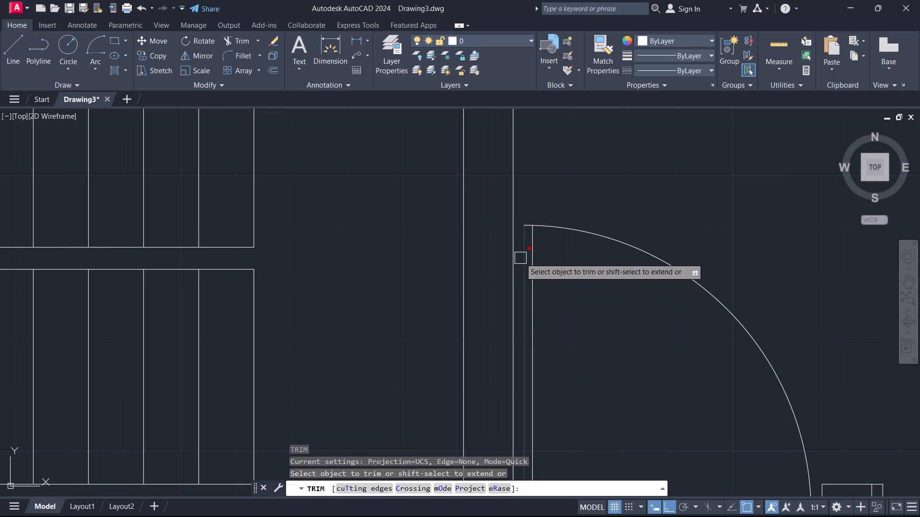
pyautogui.scroll(4, 524, 248)
pyautogui.moveTo(533, 235); pyautogui.dragTo(542, 374, button='middle')
pyautogui.scroll(4, 548, 307)
pyautogui.moveTo(582, 267); pyautogui.dragTo(552, 455, button='middle')
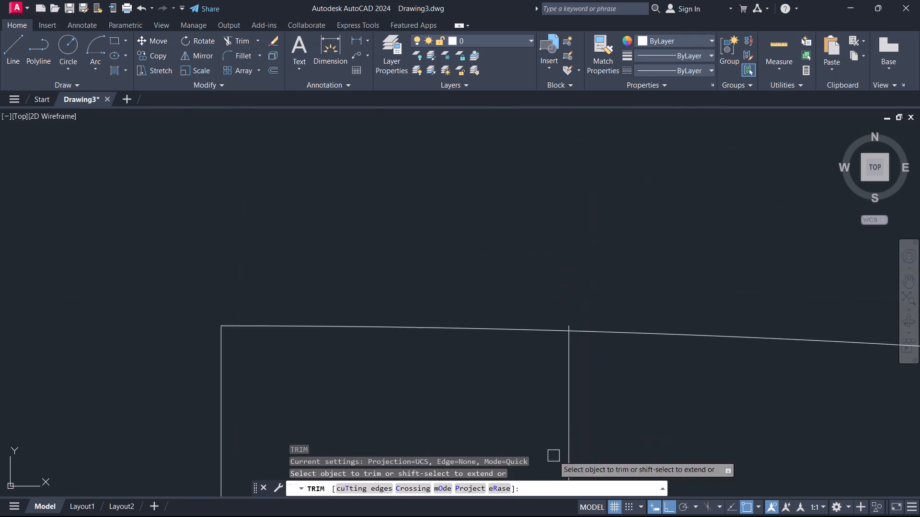
pyautogui.scroll(3, 564, 361)
pyautogui.click(585, 243)
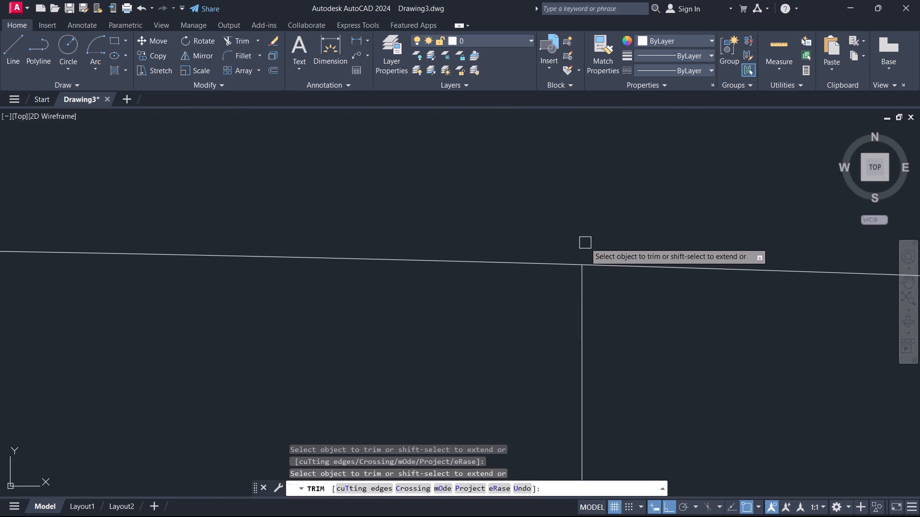
pyautogui.press('Escape')
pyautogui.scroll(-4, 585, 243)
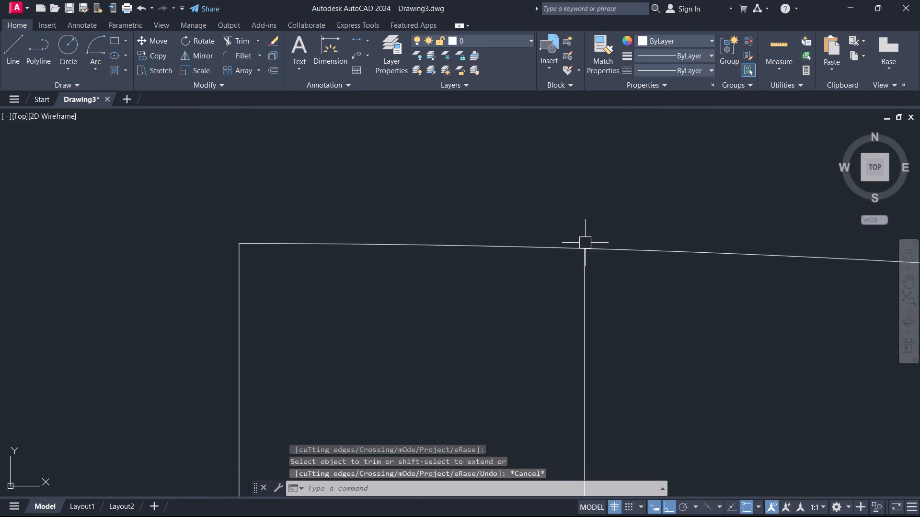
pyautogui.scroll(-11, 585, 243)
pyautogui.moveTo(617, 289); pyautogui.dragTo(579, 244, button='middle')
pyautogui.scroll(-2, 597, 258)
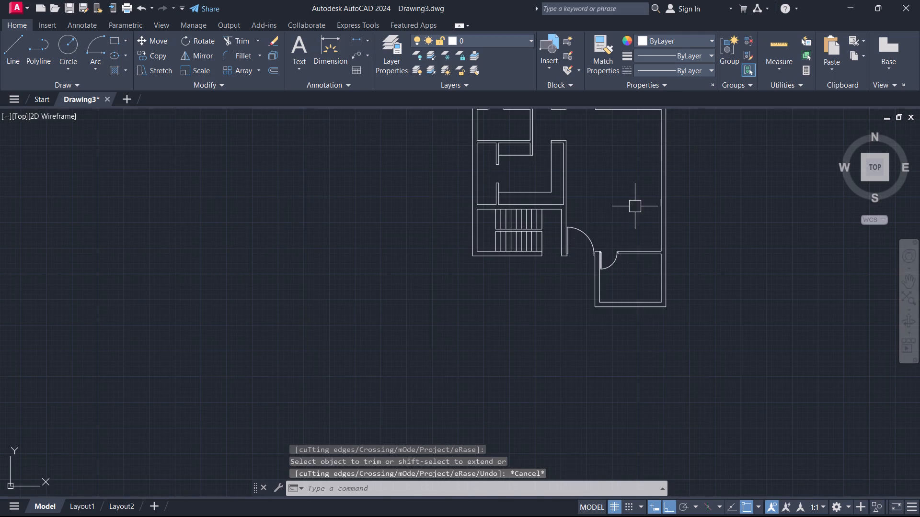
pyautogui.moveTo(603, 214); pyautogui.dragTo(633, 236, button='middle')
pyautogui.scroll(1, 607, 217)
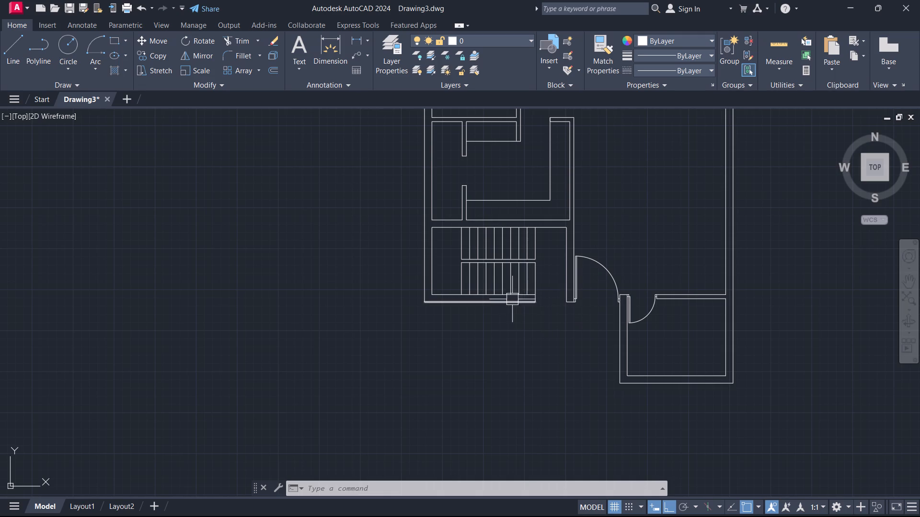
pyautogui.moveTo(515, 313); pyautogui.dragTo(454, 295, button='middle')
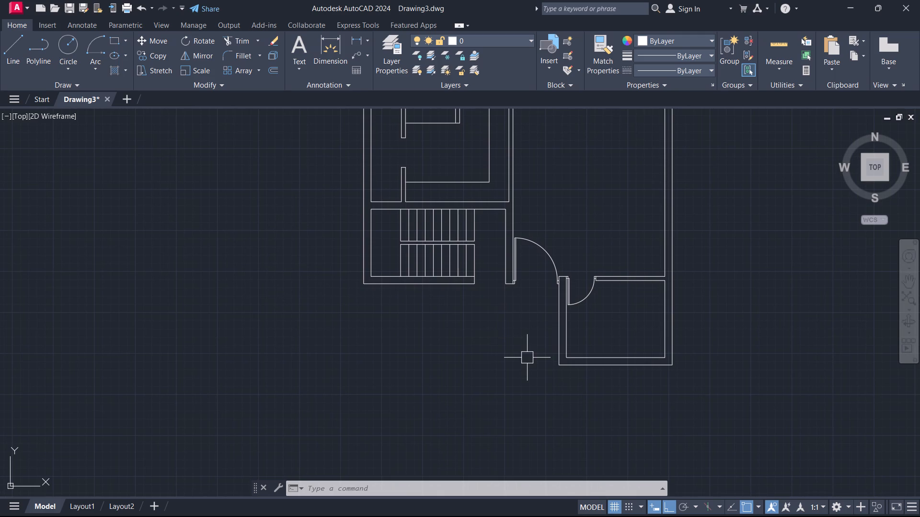
# Draw a three-sided jamb outline, 2" deep and 2.5" wide, on the east half of the short upper partition stub's north end.
pyautogui.scroll(-3, 533, 393)
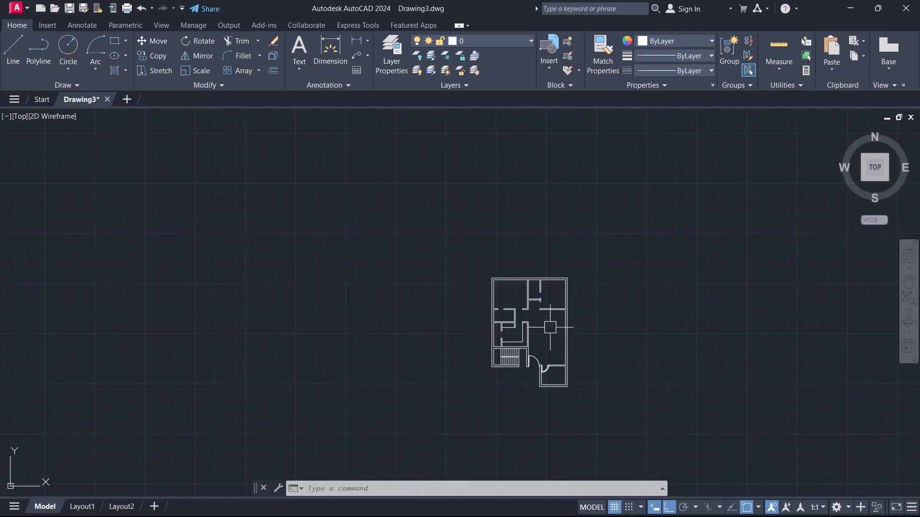
pyautogui.scroll(5, 540, 270)
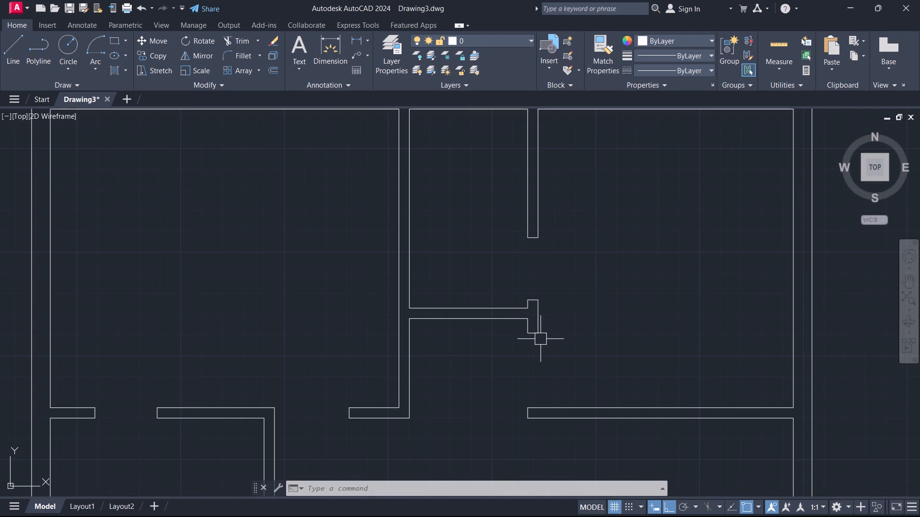
pyautogui.press('l')
pyautogui.press('space')
pyautogui.scroll(3, 543, 305)
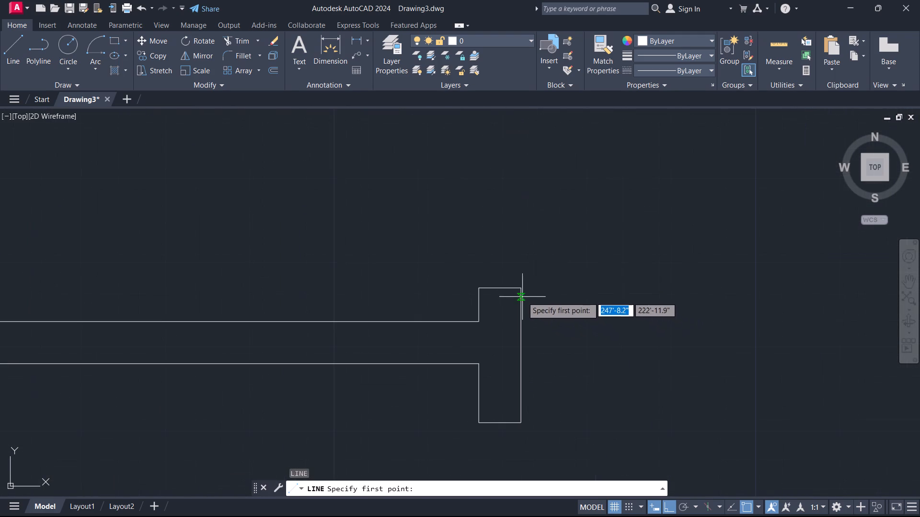
pyautogui.click(498, 287)
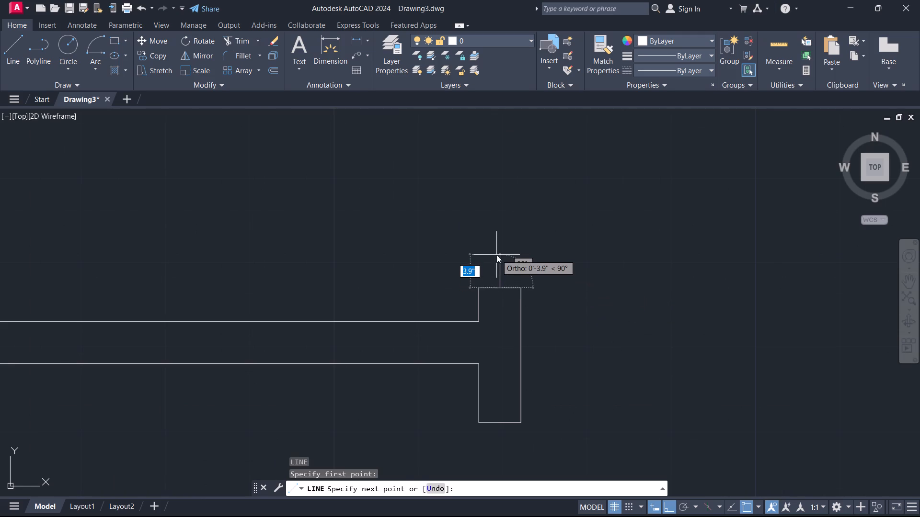
pyautogui.press('2')
pyautogui.press('Return')
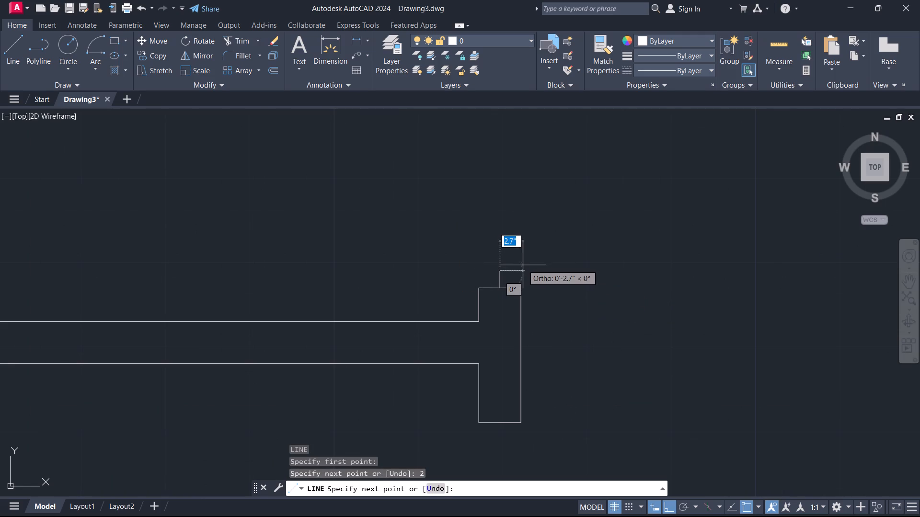
pyautogui.write('2.5')
pyautogui.press('Return')
pyautogui.scroll(3, 522, 282)
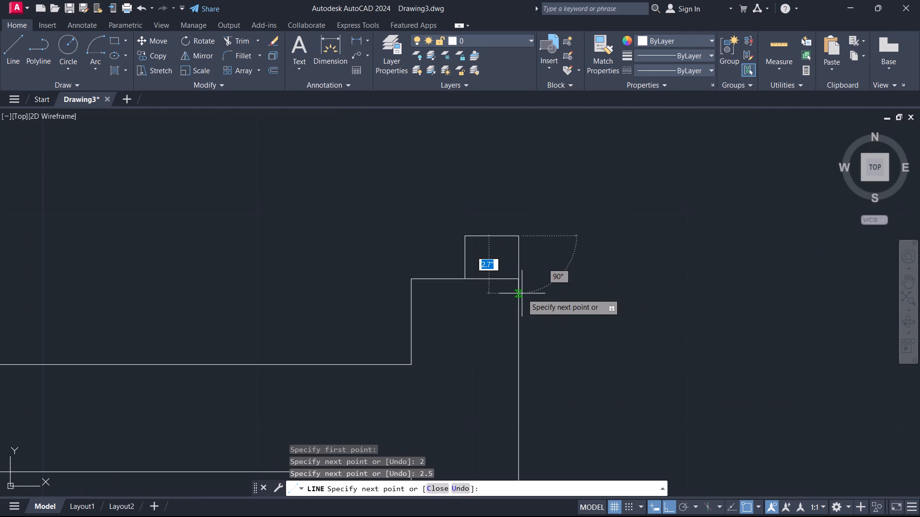
pyautogui.click(517, 282)
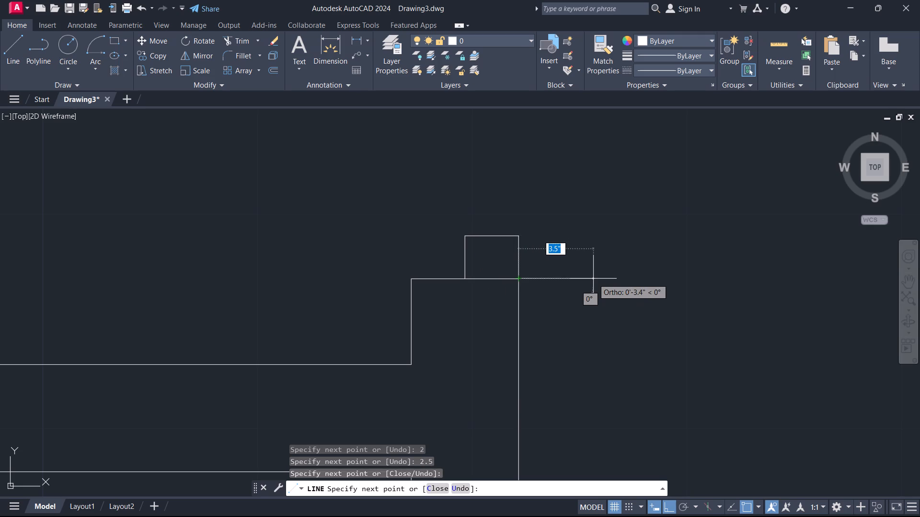
pyautogui.press('Escape')
pyautogui.write('tr')
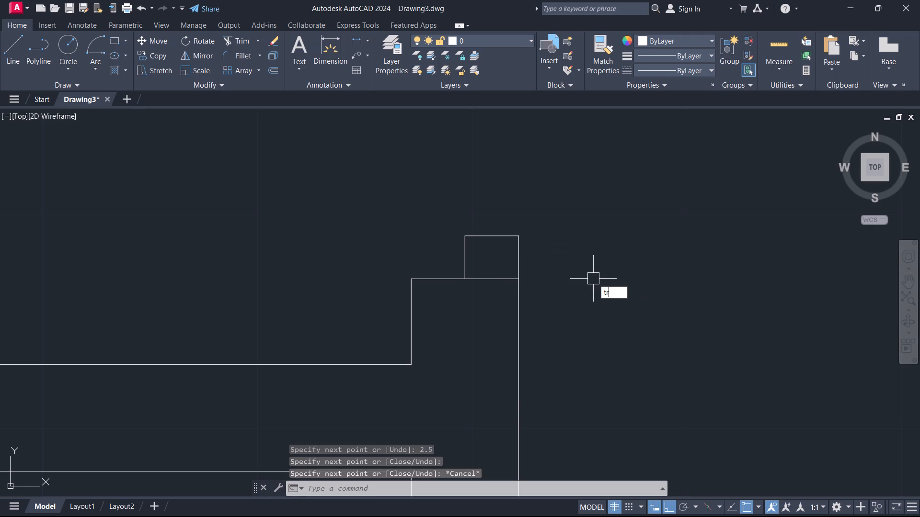
pyautogui.press('Escape')
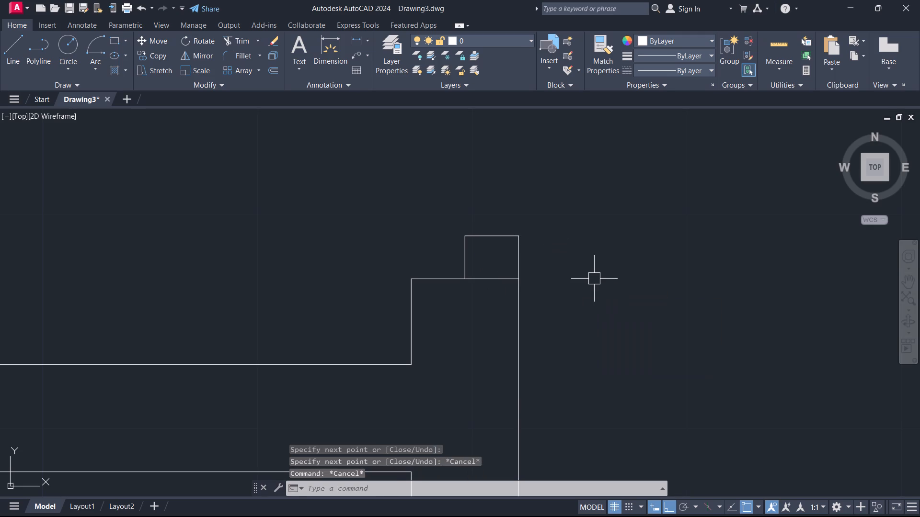
# Move the jamb outline 2.5" west so its lower west corner meets the partition stub's upper west corner.
pyautogui.click(448, 209)
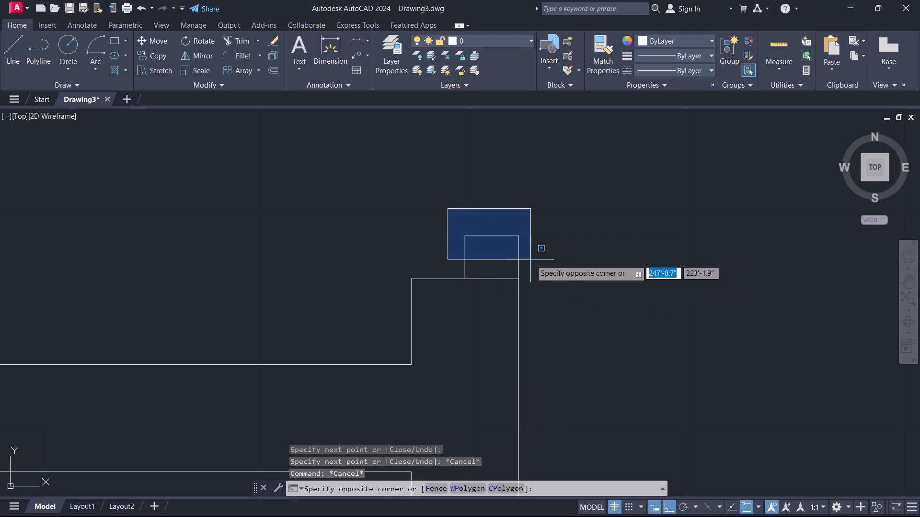
pyautogui.click(552, 282)
pyautogui.scroll(-3, 549, 283)
pyautogui.moveTo(548, 283); pyautogui.dragTo(572, 319, button='middle')
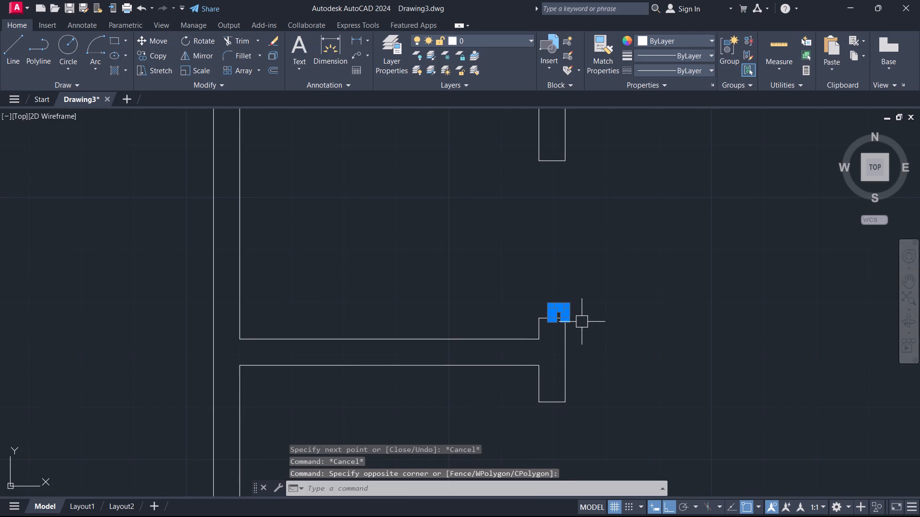
pyautogui.press('c')
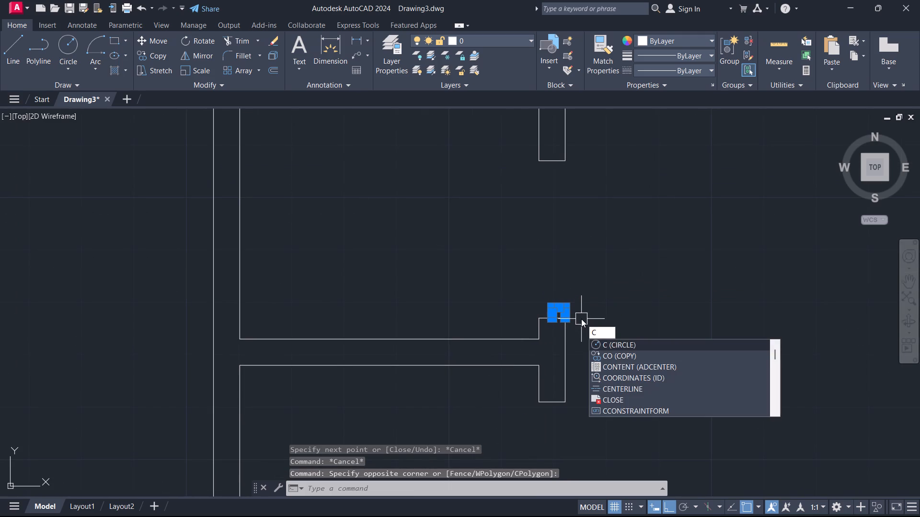
pyautogui.press('BackSpace')
pyautogui.write('m')
pyautogui.press('space')
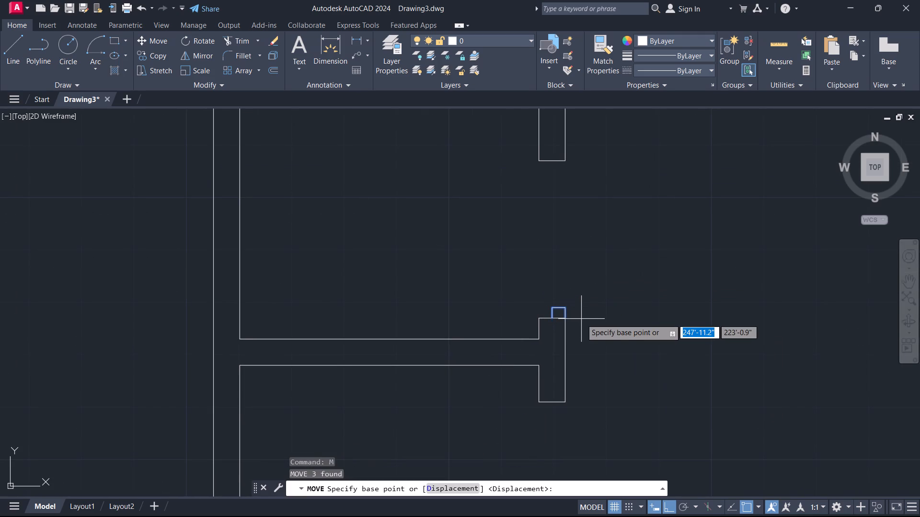
pyautogui.scroll(3, 581, 319)
pyautogui.click(464, 317)
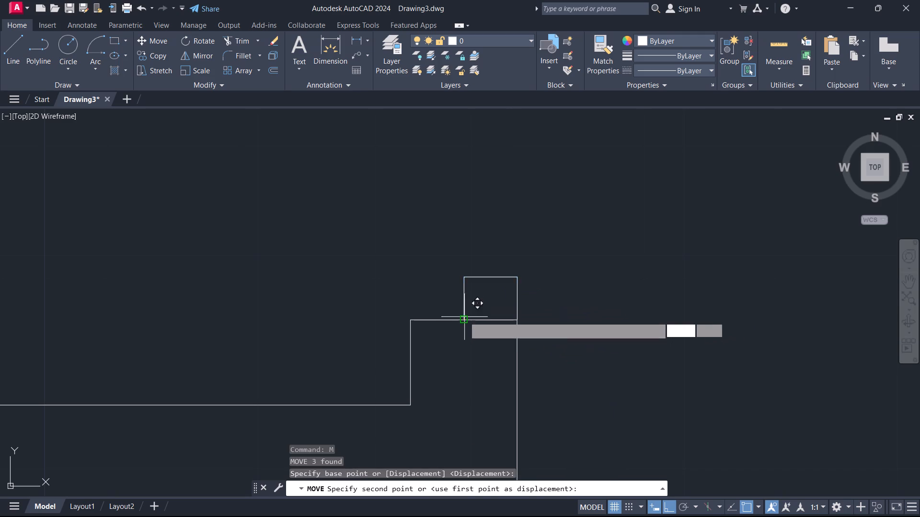
pyautogui.click(407, 318)
# Copy the jamb outline by its lower east corner to the midpoint of the partition end on the north side of the opening.
pyautogui.scroll(-2, 428, 349)
pyautogui.moveTo(428, 349); pyautogui.dragTo(494, 360, button='middle')
pyautogui.moveTo(448, 303); pyautogui.dragTo(457, 308)
pyautogui.click(523, 359)
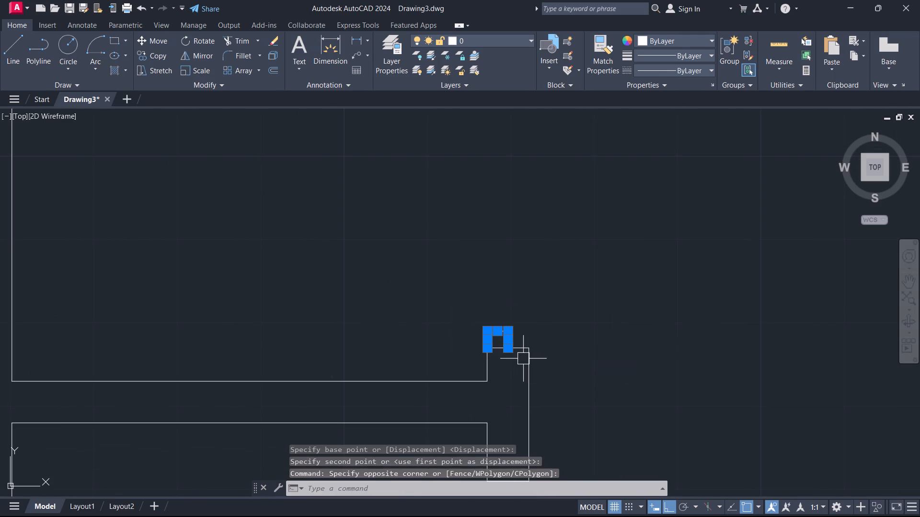
pyautogui.write('co')
pyautogui.press('space')
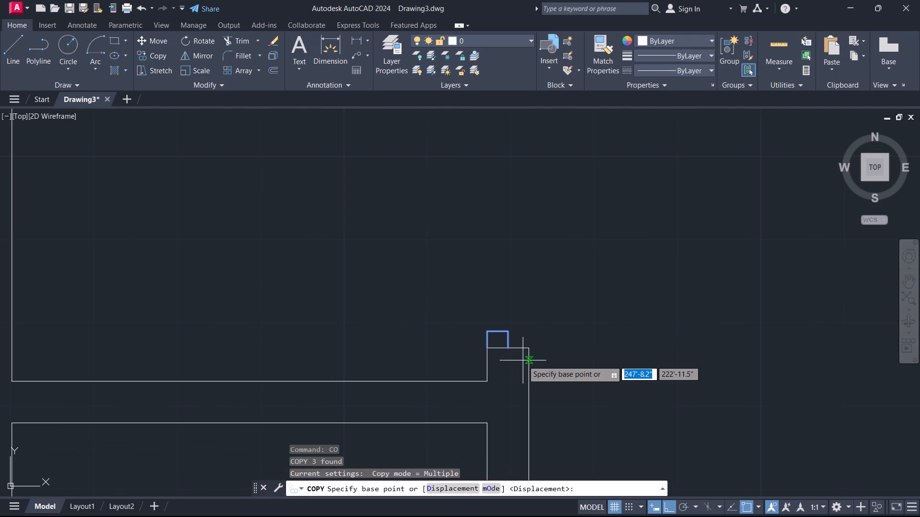
pyautogui.click(511, 348)
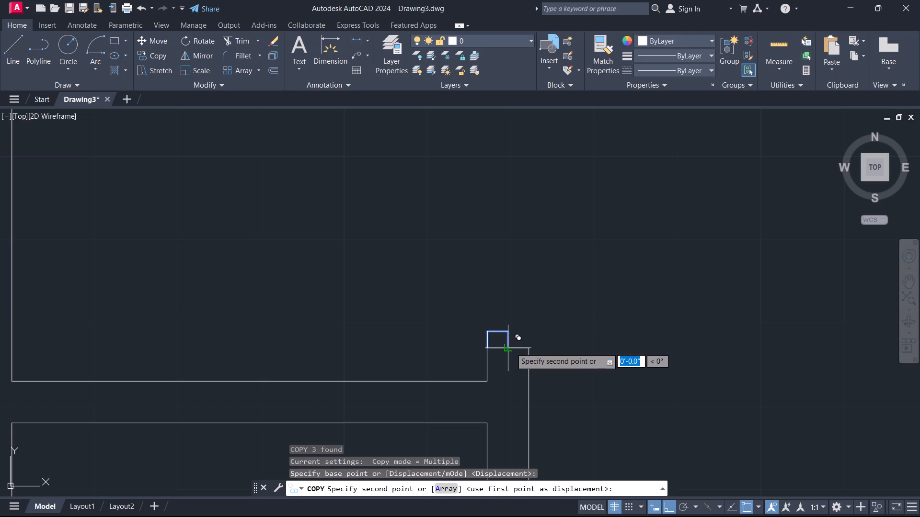
pyautogui.scroll(-3, 514, 348)
pyautogui.moveTo(514, 348); pyautogui.dragTo(516, 385, button='middle')
pyautogui.scroll(3, 509, 355)
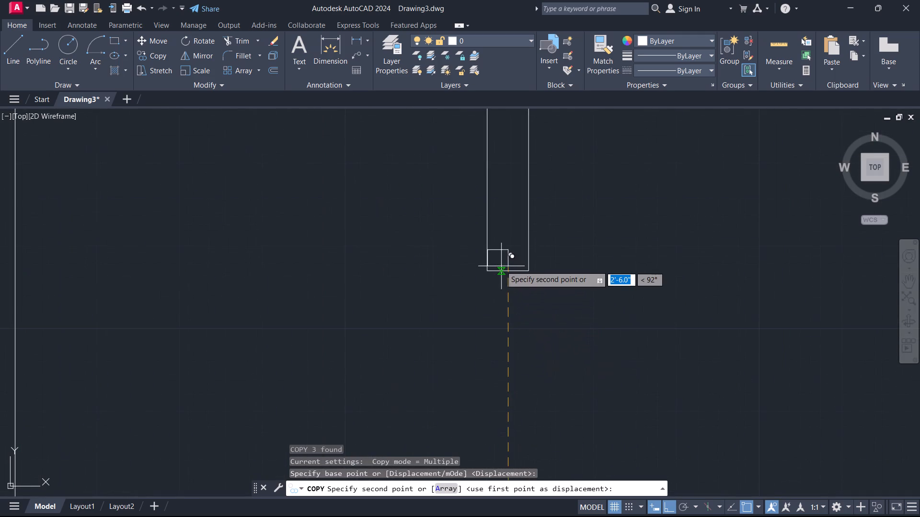
pyautogui.click(508, 269)
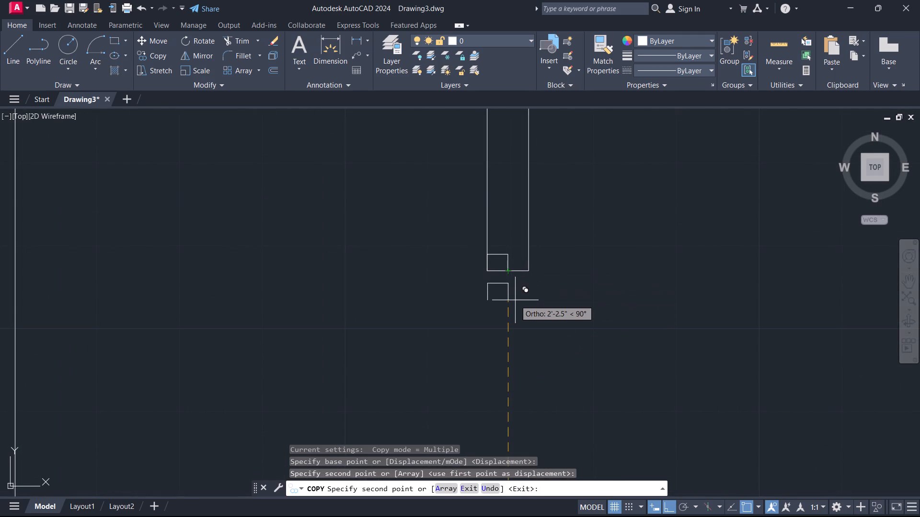
# Mirror the copied jamb outline south across the partition's end line on the opening's north side, erasing the source outline.
pyautogui.press('Escape')
pyautogui.moveTo(471, 248); pyautogui.dragTo(488, 251)
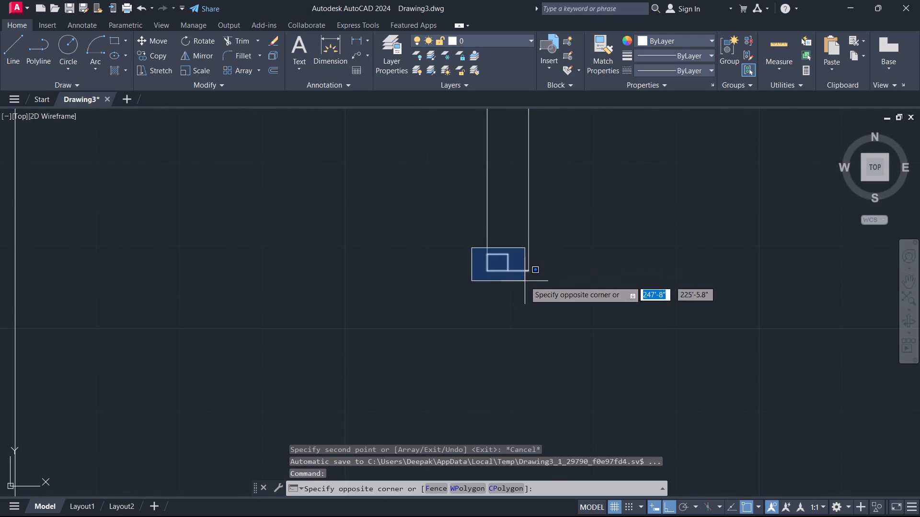
pyautogui.click(519, 281)
pyautogui.write('mi')
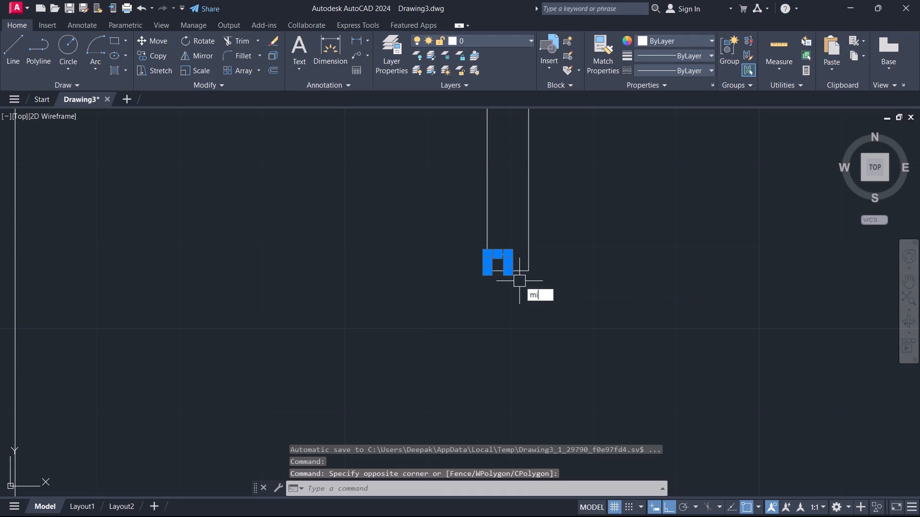
pyautogui.press('space')
pyautogui.scroll(3, 519, 281)
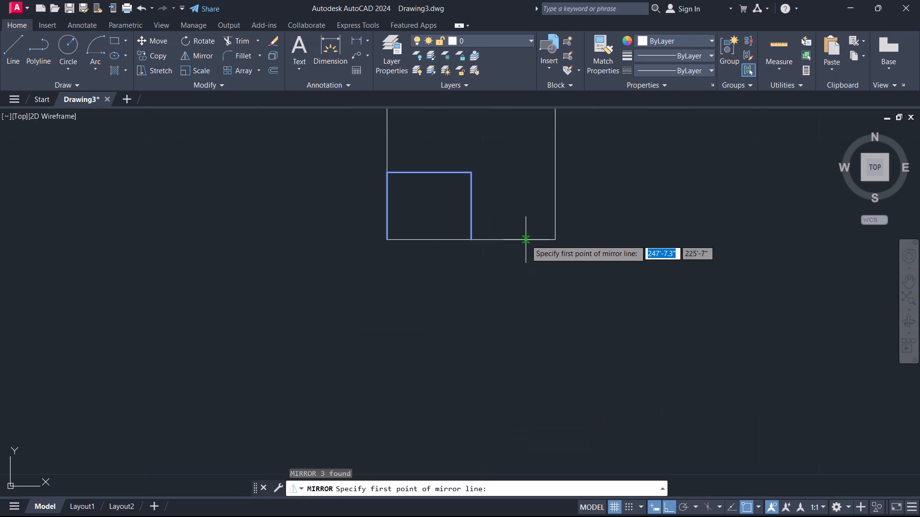
pyautogui.click(526, 239)
pyautogui.click(460, 238)
pyautogui.moveTo(482, 270); pyautogui.dragTo(460, 238)
# Draw a vertical line across the opening, joining the outer west corners of the south and north jambs.
pyautogui.scroll(-3, 460, 243)
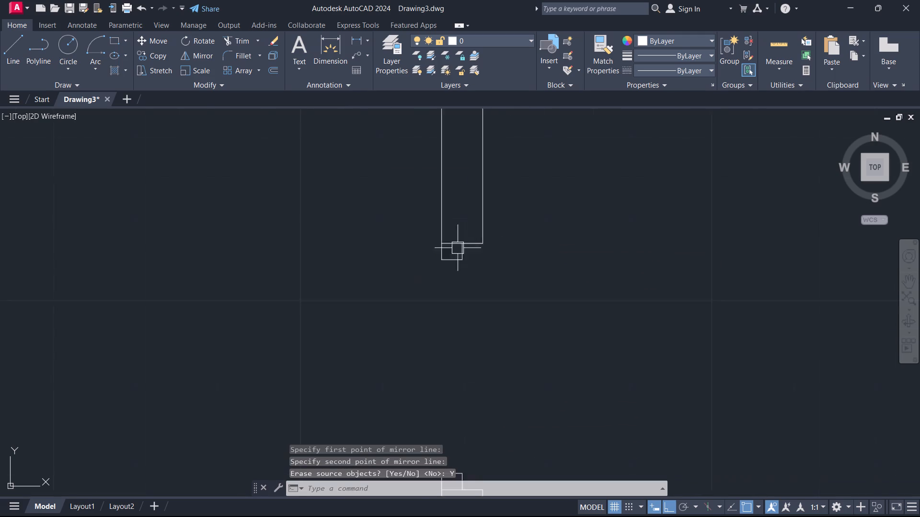
pyautogui.scroll(-2, 458, 249)
pyautogui.scroll(1, 463, 372)
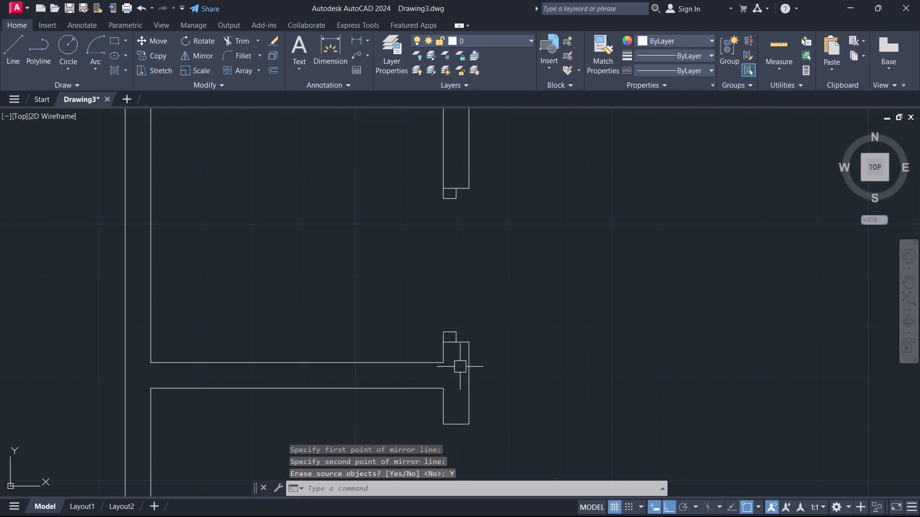
pyautogui.write('l')
pyautogui.press('space')
pyautogui.scroll(2, 457, 363)
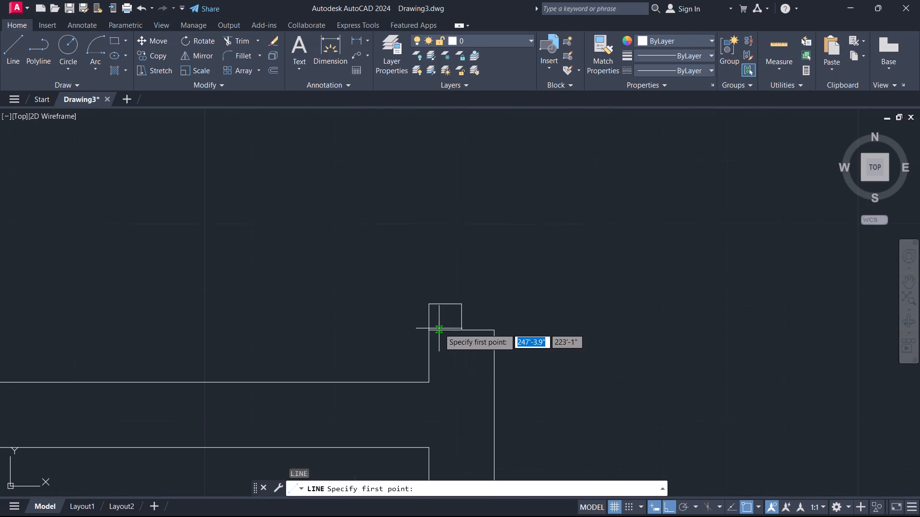
pyautogui.click(430, 305)
pyautogui.scroll(-1, 437, 303)
pyautogui.moveTo(437, 303); pyautogui.dragTo(471, 458, button='middle')
pyautogui.scroll(-2, 450, 246)
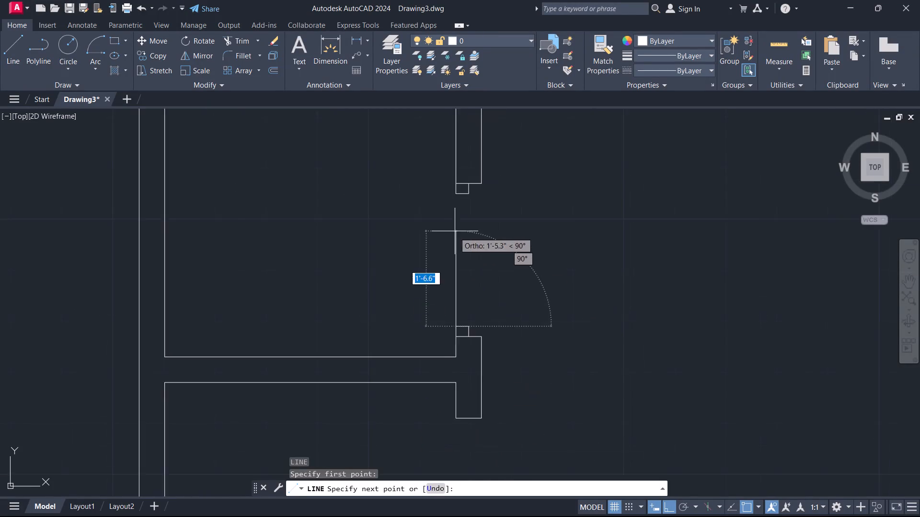
pyautogui.moveTo(455, 231); pyautogui.dragTo(464, 297, button='middle')
pyautogui.scroll(1, 461, 247)
pyautogui.click(463, 267)
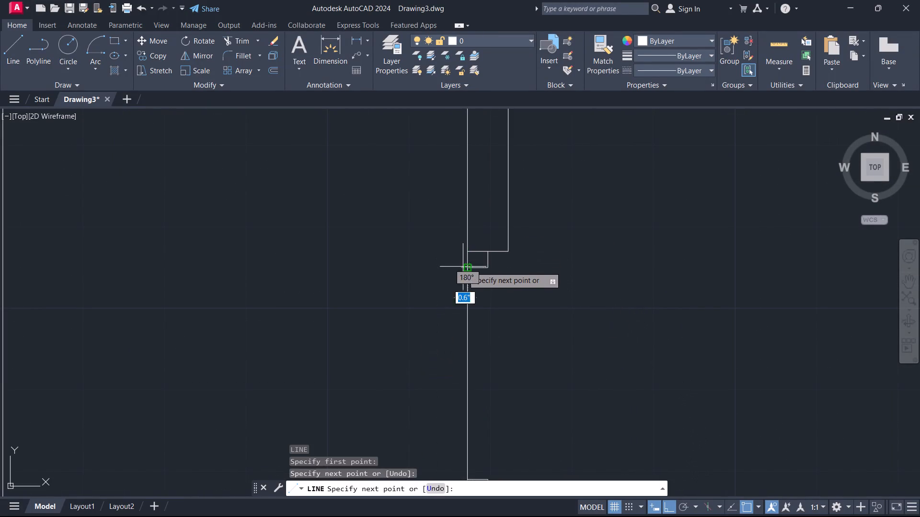
pyautogui.press('Escape')
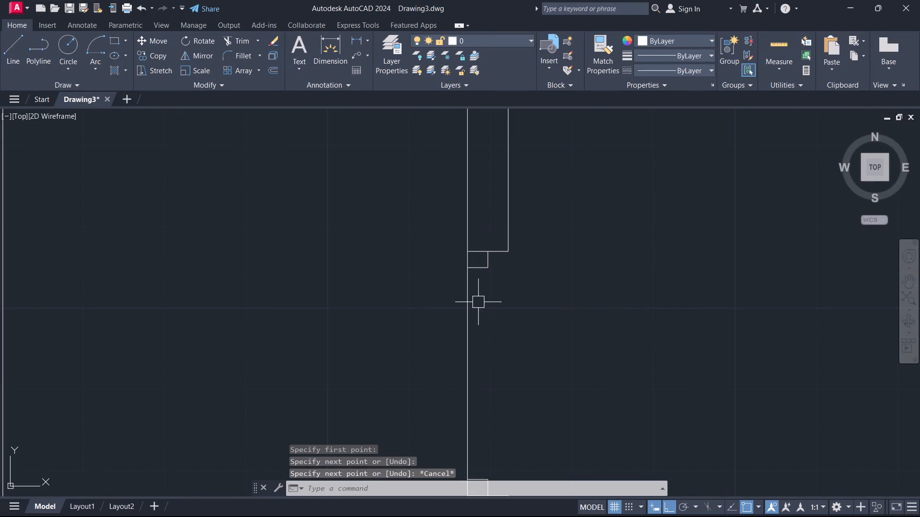
# Offset the vertical line across the opening 1.5" to the east.
pyautogui.write('o')
pyautogui.press('space')
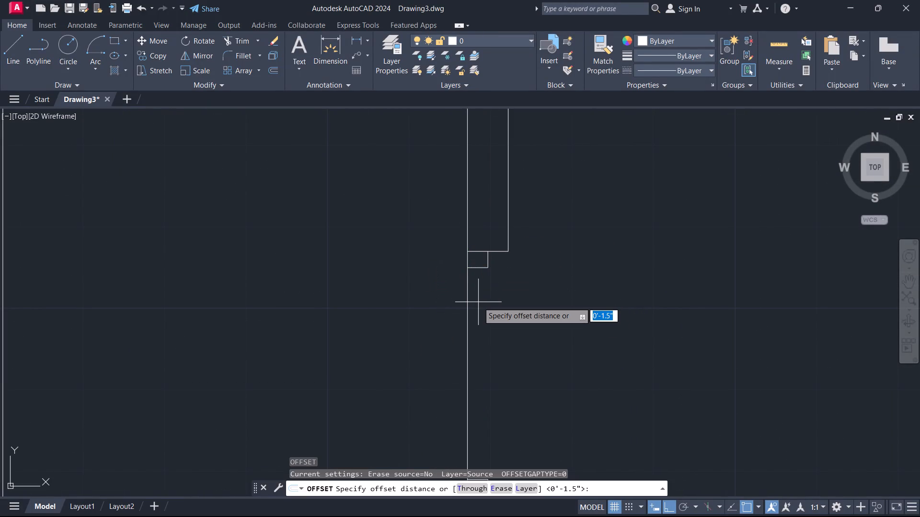
pyautogui.press('space')
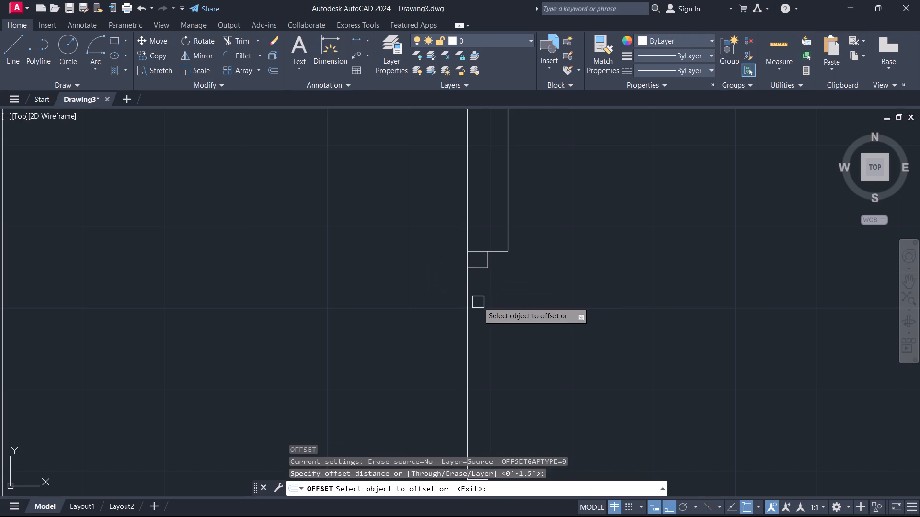
pyautogui.click(471, 324)
pyautogui.click(503, 331)
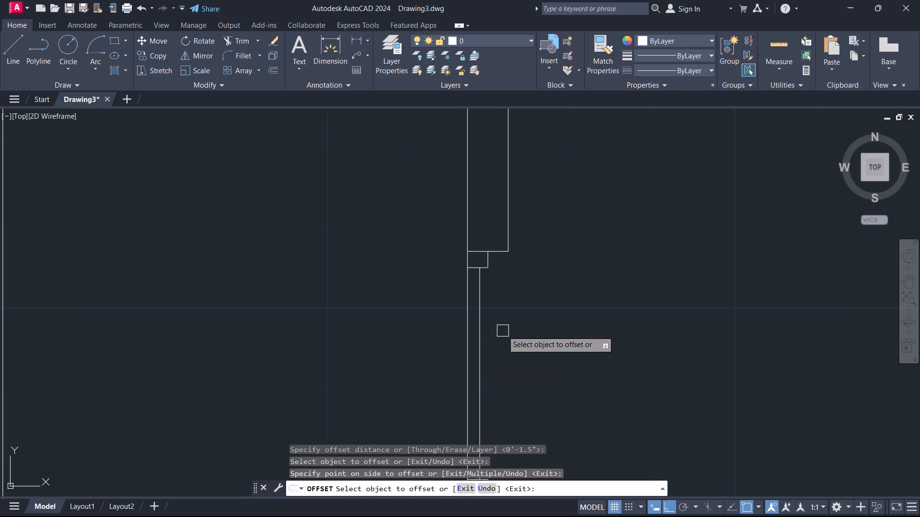
pyautogui.press('Escape')
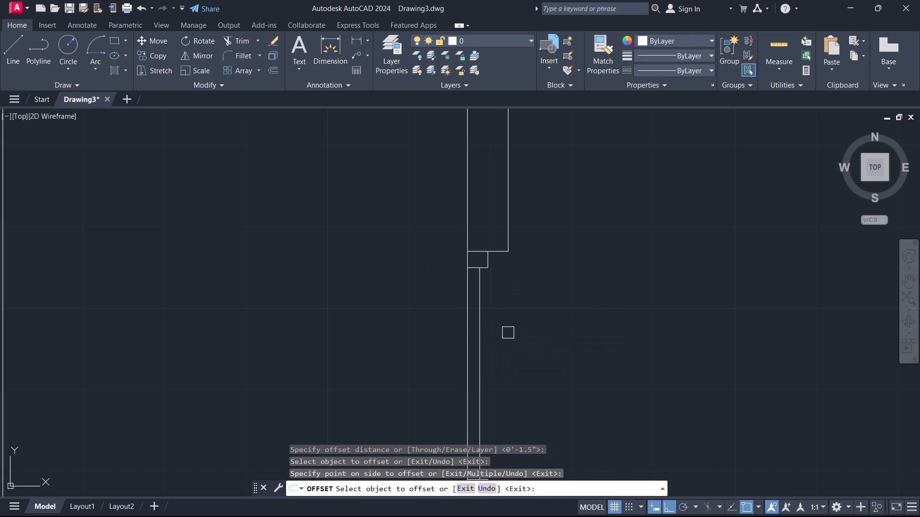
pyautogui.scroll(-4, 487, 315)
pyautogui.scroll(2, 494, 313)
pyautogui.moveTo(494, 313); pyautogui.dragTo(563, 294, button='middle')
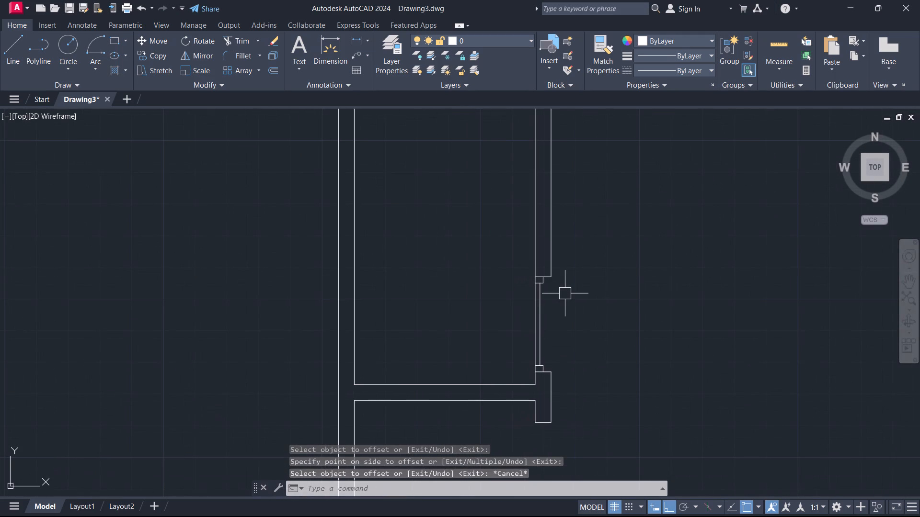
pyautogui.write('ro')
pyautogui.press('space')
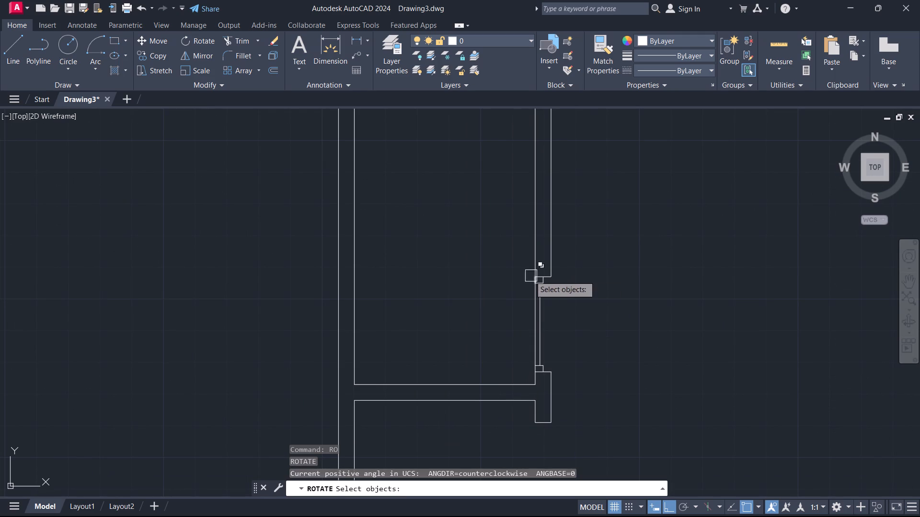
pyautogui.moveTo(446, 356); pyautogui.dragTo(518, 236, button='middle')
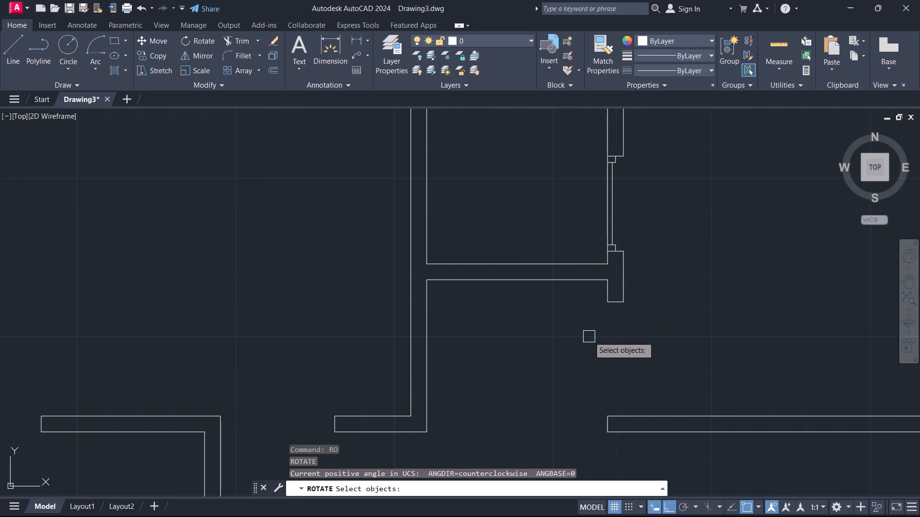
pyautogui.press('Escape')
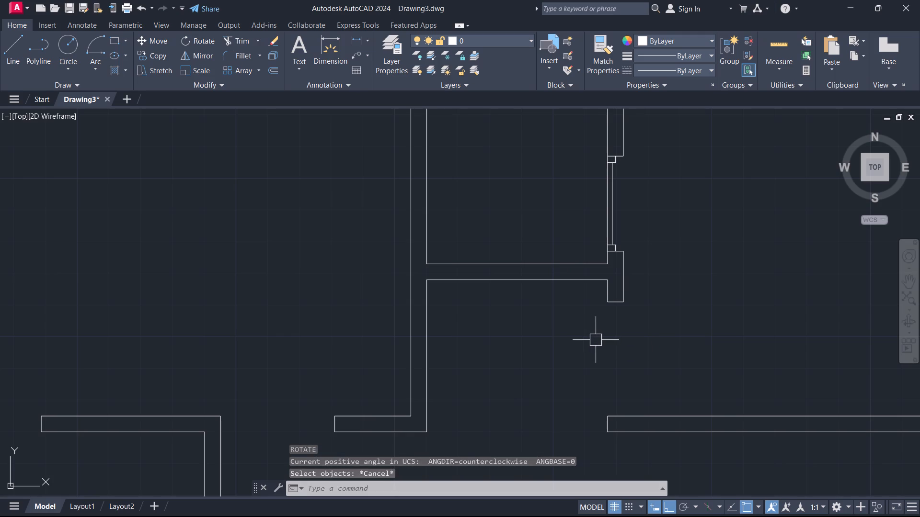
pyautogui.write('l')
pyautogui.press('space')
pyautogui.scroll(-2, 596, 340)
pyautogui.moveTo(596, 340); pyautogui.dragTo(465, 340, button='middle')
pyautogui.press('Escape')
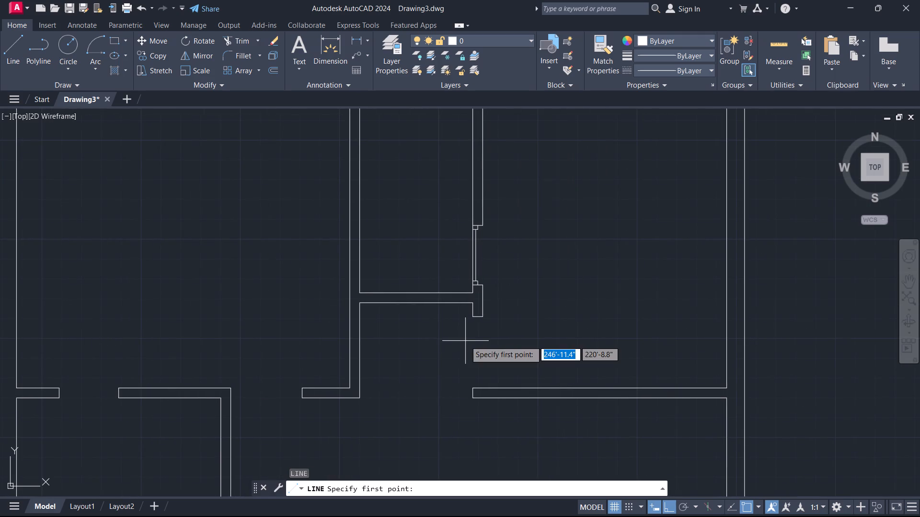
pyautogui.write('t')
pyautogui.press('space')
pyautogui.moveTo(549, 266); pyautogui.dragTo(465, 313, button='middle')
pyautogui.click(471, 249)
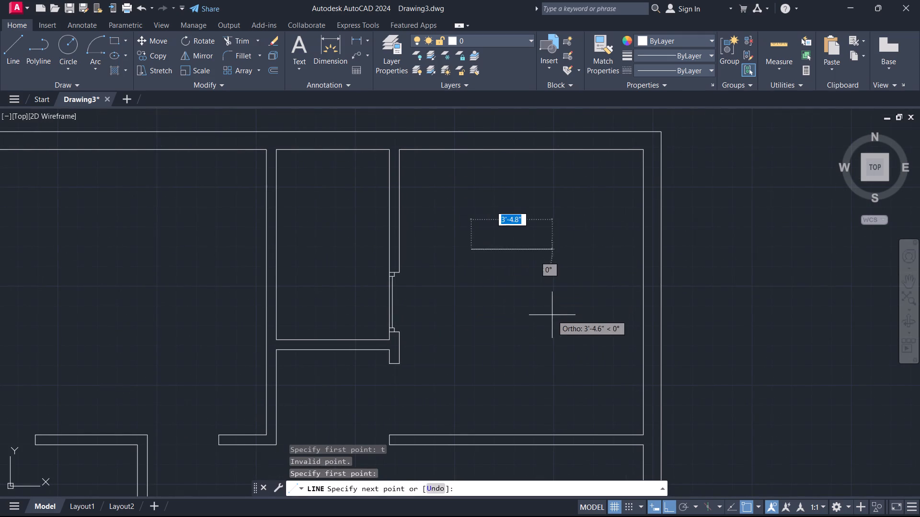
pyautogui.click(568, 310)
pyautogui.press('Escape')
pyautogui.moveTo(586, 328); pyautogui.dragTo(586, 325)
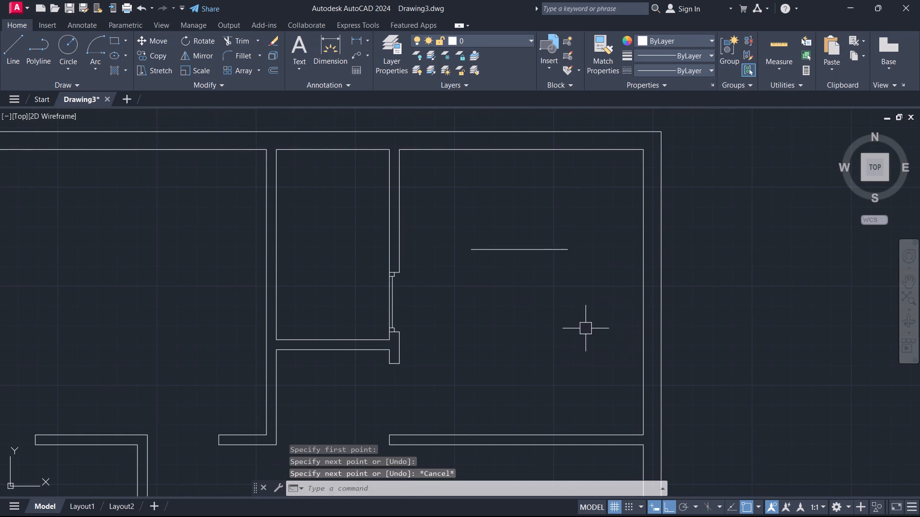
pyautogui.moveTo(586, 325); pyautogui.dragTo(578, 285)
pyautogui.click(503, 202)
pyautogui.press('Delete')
# Place a multiline text label reading BEDROOM in the middle of the northeast room.
pyautogui.write('t')
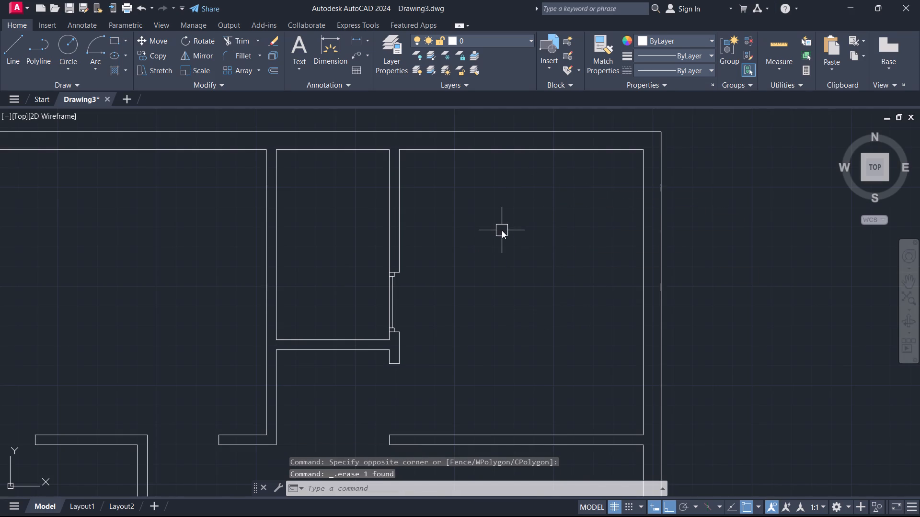
pyautogui.press('space')
pyautogui.click(504, 231)
pyautogui.click(553, 302)
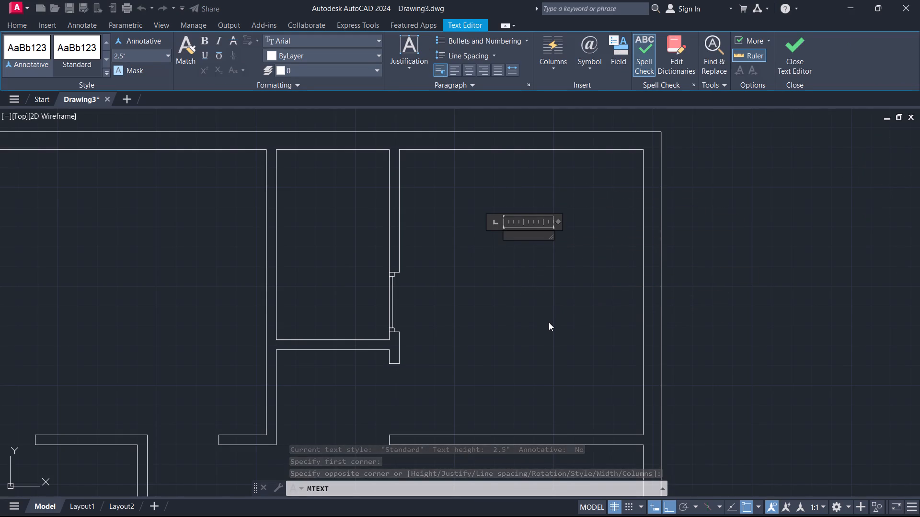
pyautogui.write('de')
pyautogui.press('BackSpace')
pyautogui.press('BackSpace')
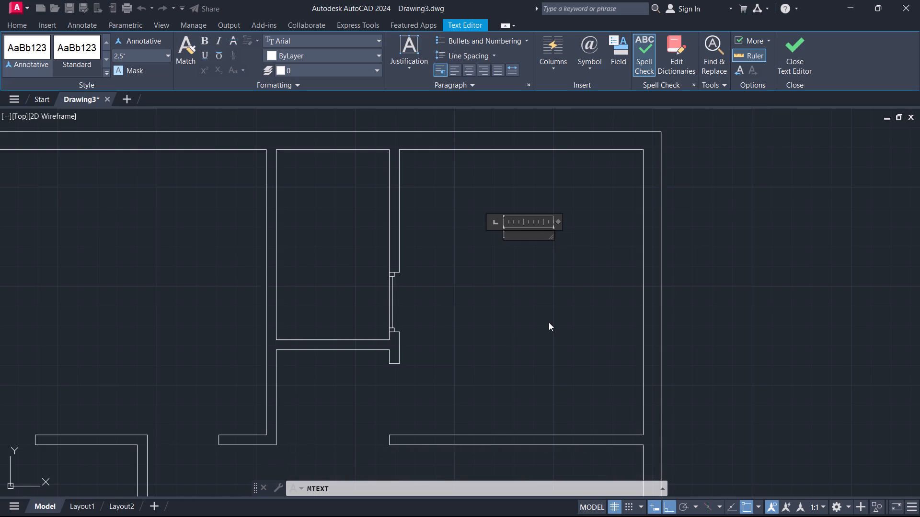
pyautogui.write('bed')
pyautogui.write('roo')
pyautogui.write('BEDROOM')
# Add a second line reading (10'3"X12'0") below BEDROOM in the room label.
pyautogui.press('Return')
pyautogui.hotkey('shift', '(')
pyautogui.press('0')
pyautogui.press('BackSpace')
pyautogui.write('10')
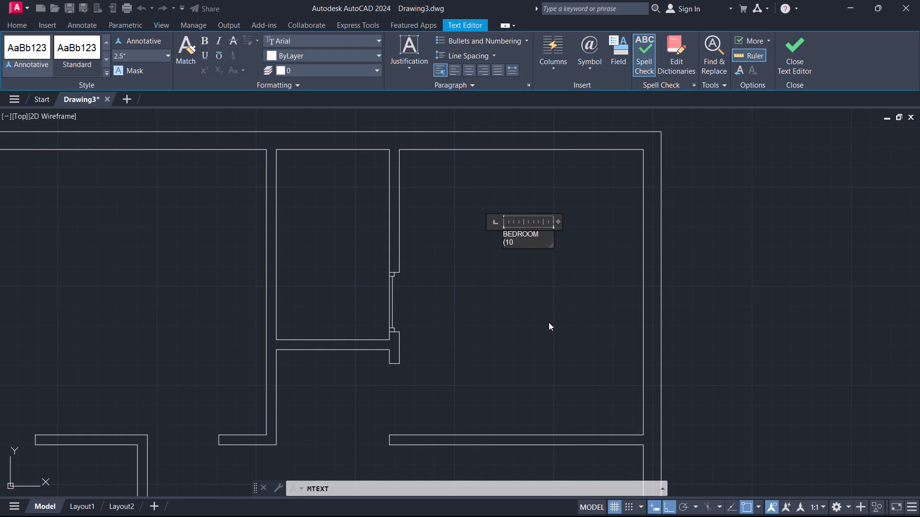
pyautogui.press(',')
pyautogui.press('3')
pyautogui.write('"X12\'')
pyautogui.hotkey('shift', ')')
pyautogui.scroll(3, 506, 242)
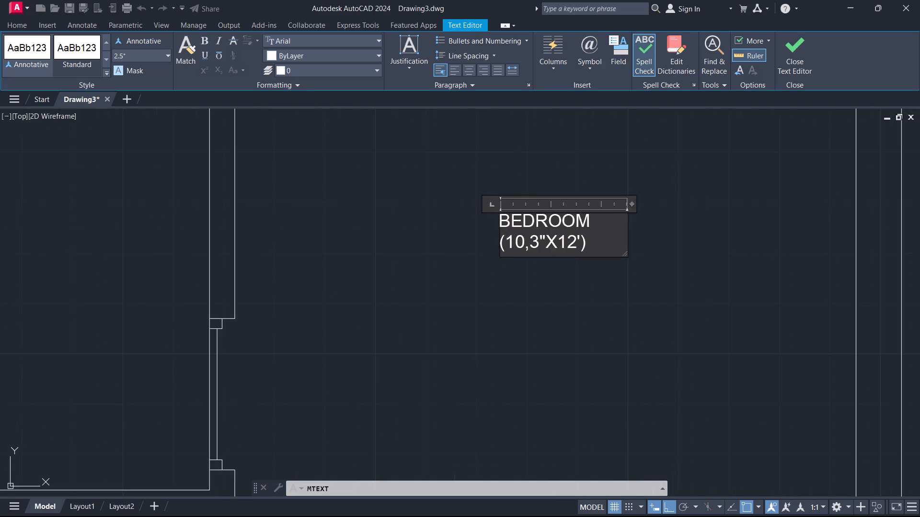
pyautogui.click(548, 252)
pyautogui.press('BackSpace')
pyautogui.press("'")
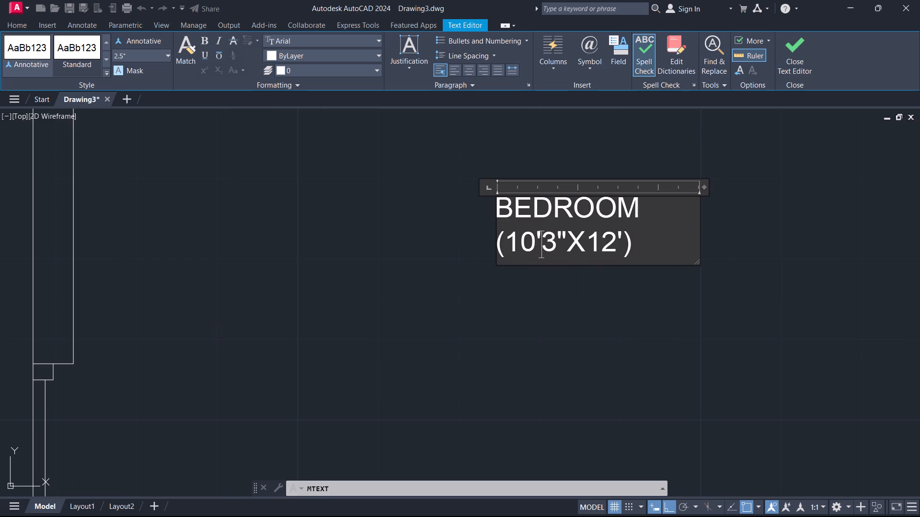
pyautogui.click(621, 244)
pyautogui.write('0"')
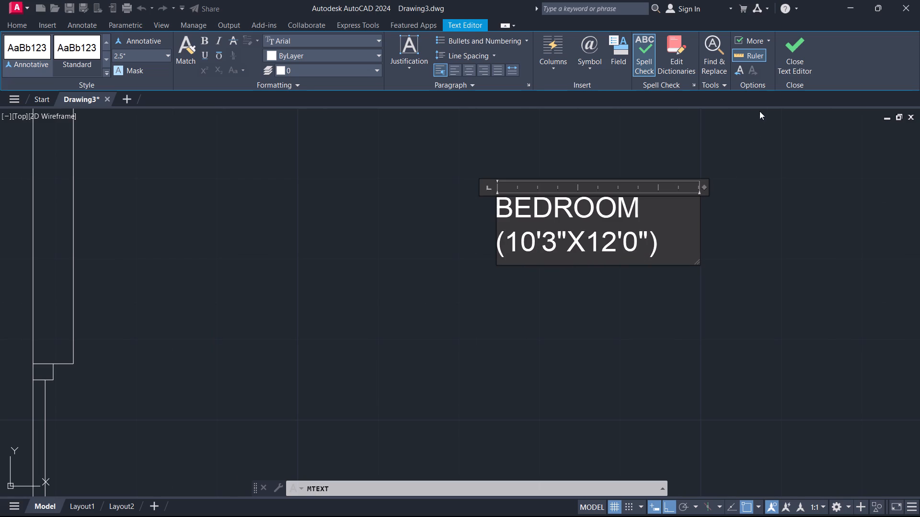
# Set the text height of both lines of the bedroom label to 6" and finish editing.
pyautogui.hotkey('ctrl', 'a')
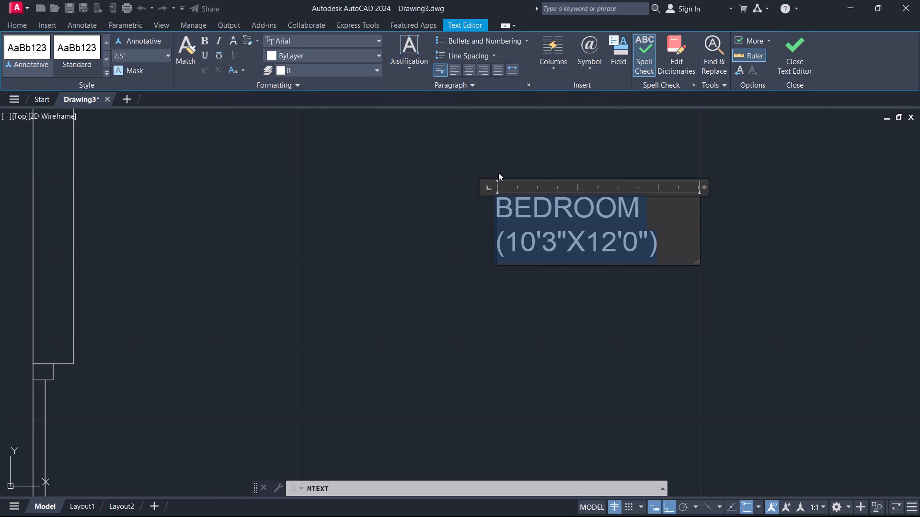
pyautogui.click(142, 56)
pyautogui.press('6')
pyautogui.press('Return')
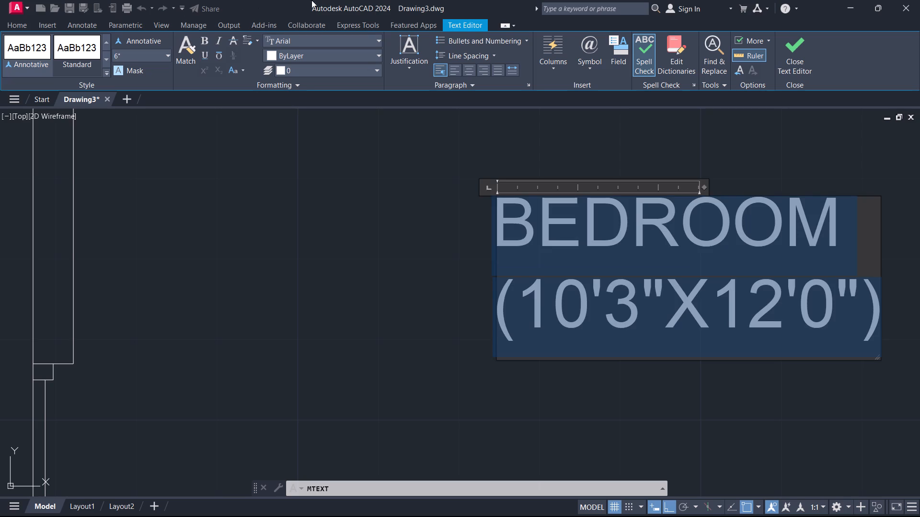
pyautogui.moveTo(793, 54); pyautogui.dragTo(797, 55)
# Move the BEDROOM label about 2'-1" southwest within the northeast room, with object snap and ortho off.
pyautogui.scroll(-4, 736, 149)
pyautogui.moveTo(701, 186); pyautogui.dragTo(637, 291, button='middle')
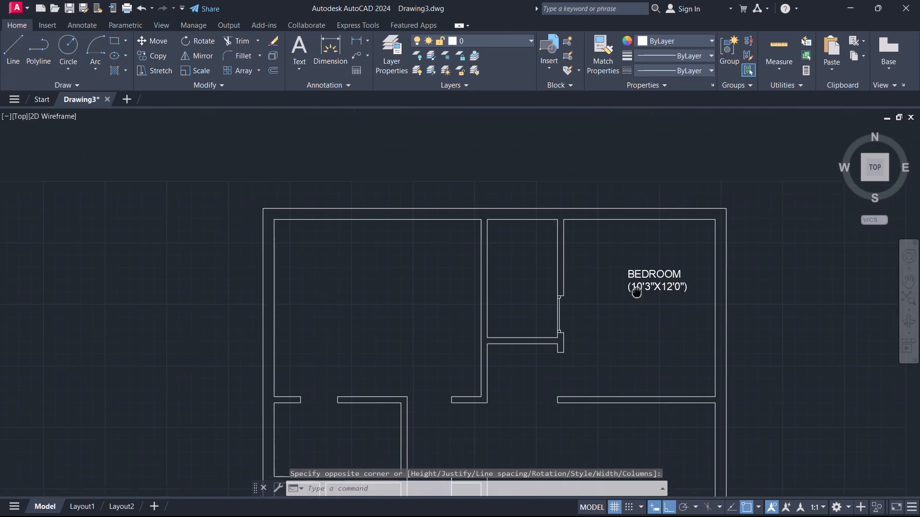
pyautogui.moveTo(637, 291); pyautogui.dragTo(635, 297, button='middle')
pyautogui.moveTo(647, 302); pyautogui.dragTo(636, 292)
pyautogui.click(605, 258)
pyautogui.write('M')
pyautogui.press('space')
pyautogui.scroll(4, 599, 299)
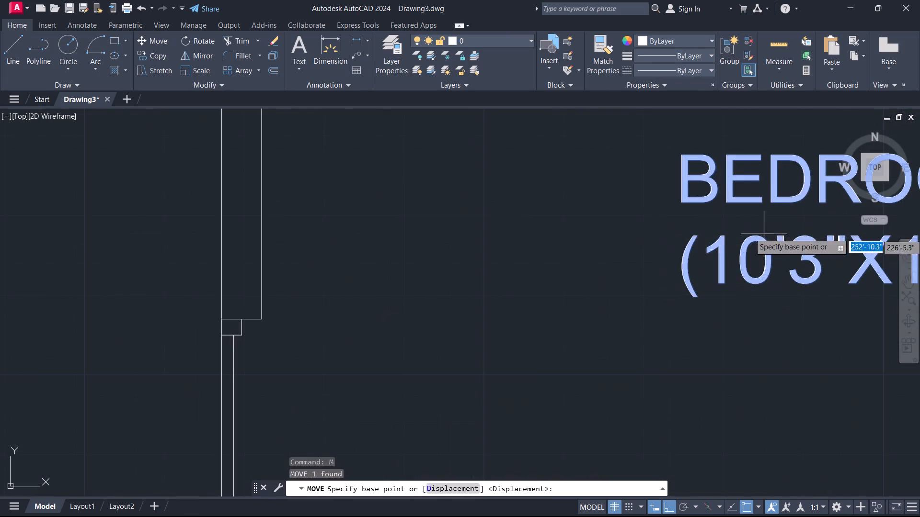
pyautogui.scroll(-2, 776, 231)
pyautogui.moveTo(776, 231); pyautogui.dragTo(469, 319, button='middle')
pyautogui.click(492, 295)
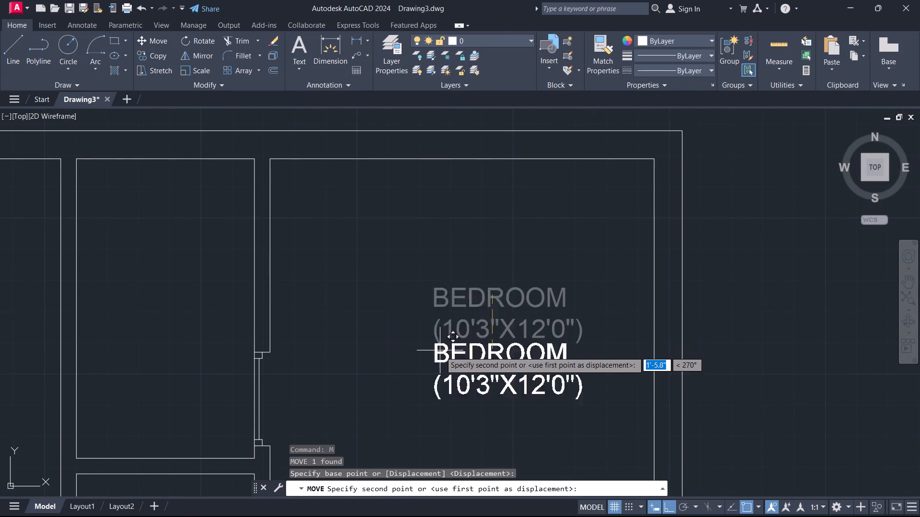
pyautogui.press('F3')
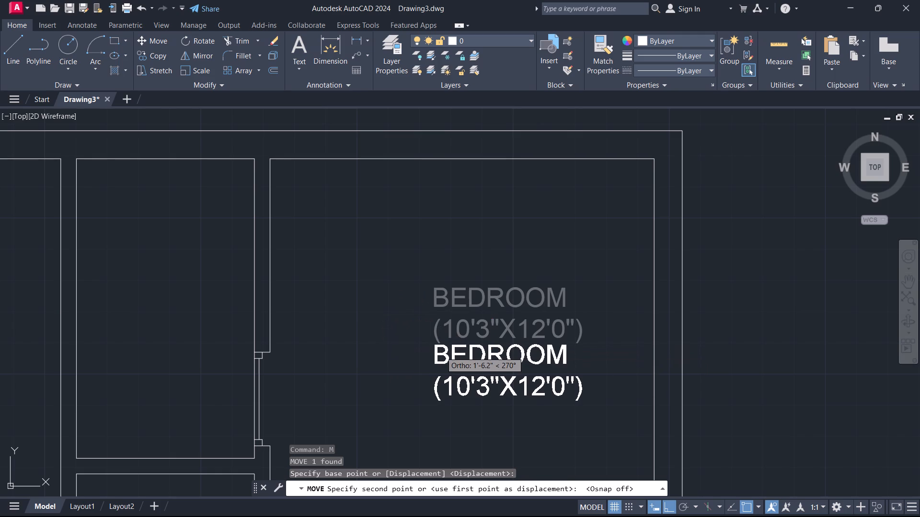
pyautogui.press('F9')
pyautogui.press('F9')
pyautogui.press('F8')
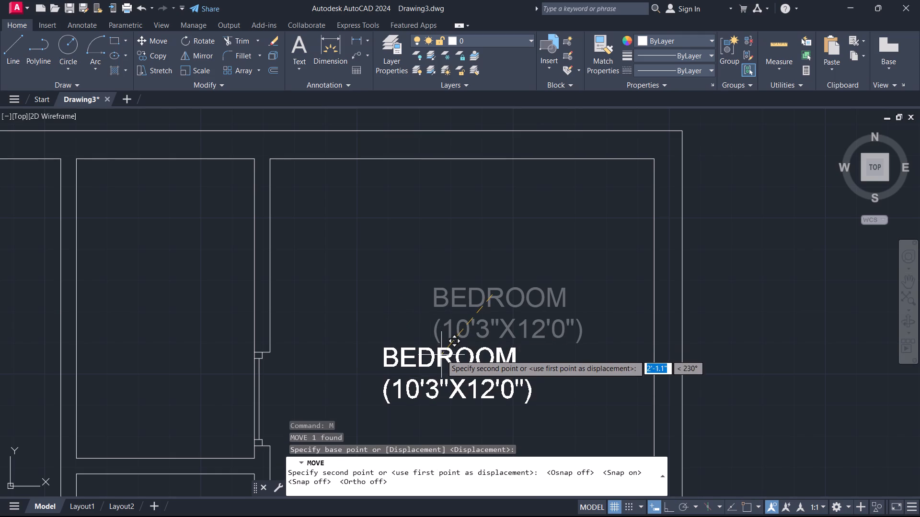
pyautogui.scroll(-3, 460, 352)
pyautogui.moveTo(460, 348); pyautogui.dragTo(469, 312, button='middle')
pyautogui.scroll(1, 461, 348)
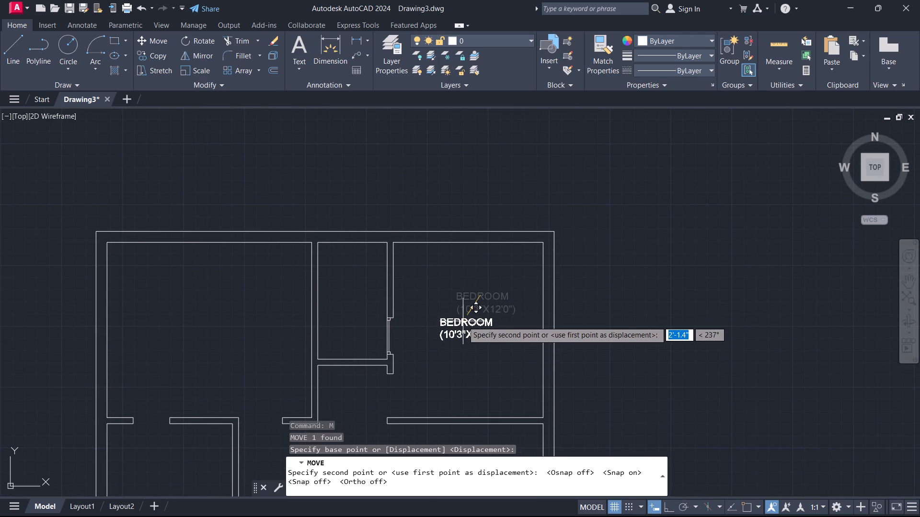
pyautogui.click(465, 320)
pyautogui.scroll(2, 458, 342)
pyautogui.middleClick(458, 342)
pyautogui.press('Escape')
# Widen the bedroom label's text box beyond its size line and indent BEDROOM one space to centre it.
pyautogui.doubleClick(446, 289)
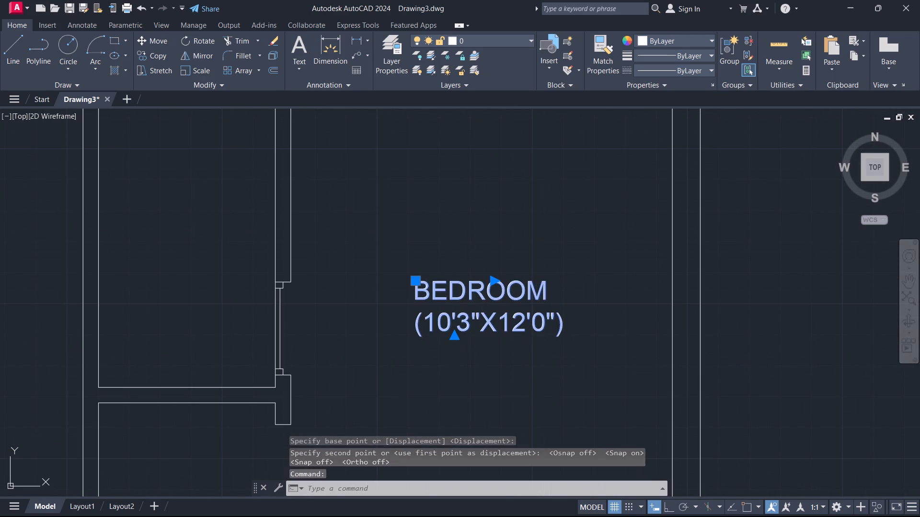
pyautogui.click(414, 297)
pyautogui.press('space')
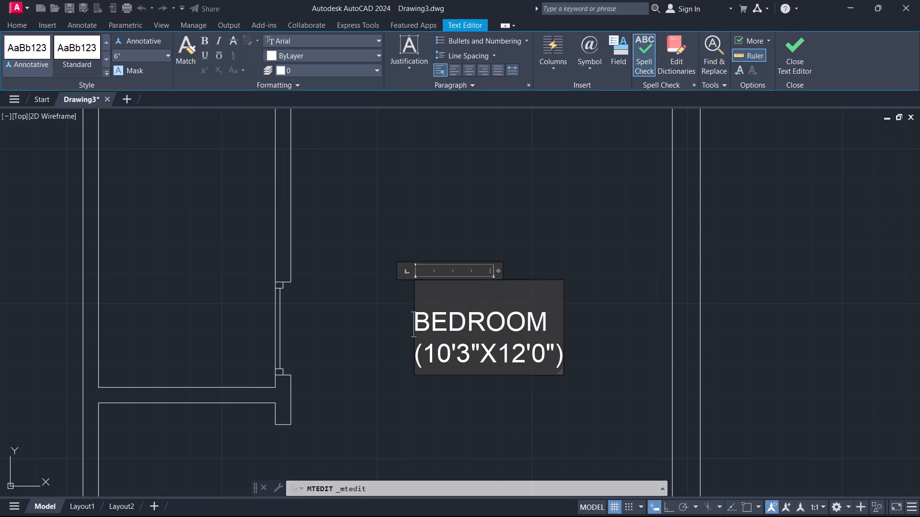
pyautogui.press('BackSpace')
pyautogui.press('space')
pyautogui.press('BackSpace')
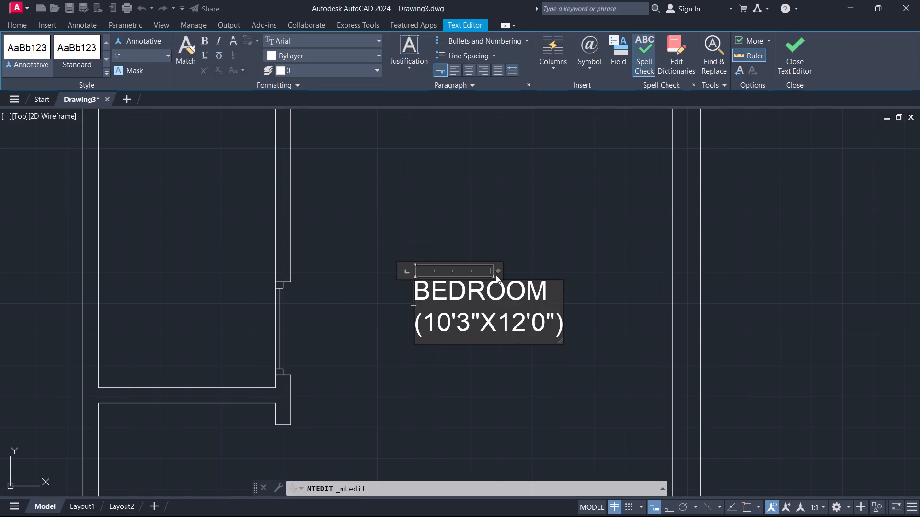
pyautogui.moveTo(500, 270); pyautogui.dragTo(606, 269)
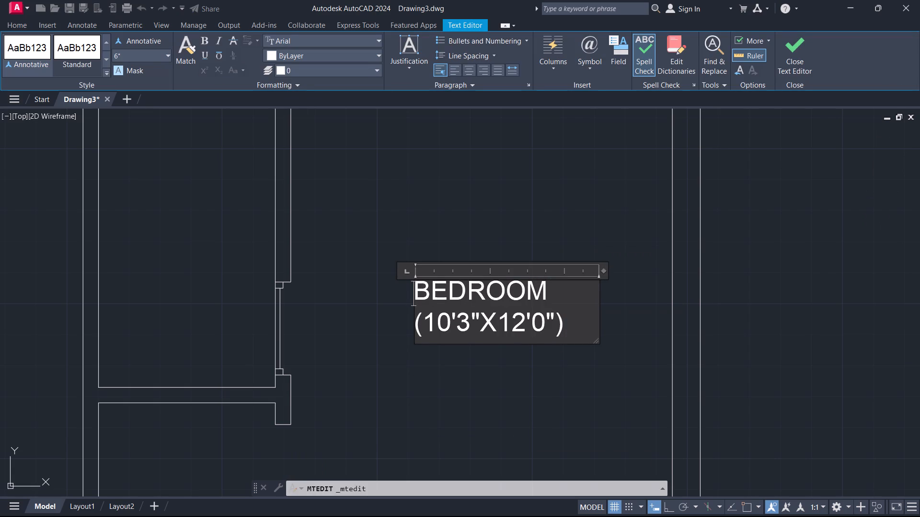
pyautogui.press('space')
pyautogui.click(563, 221)
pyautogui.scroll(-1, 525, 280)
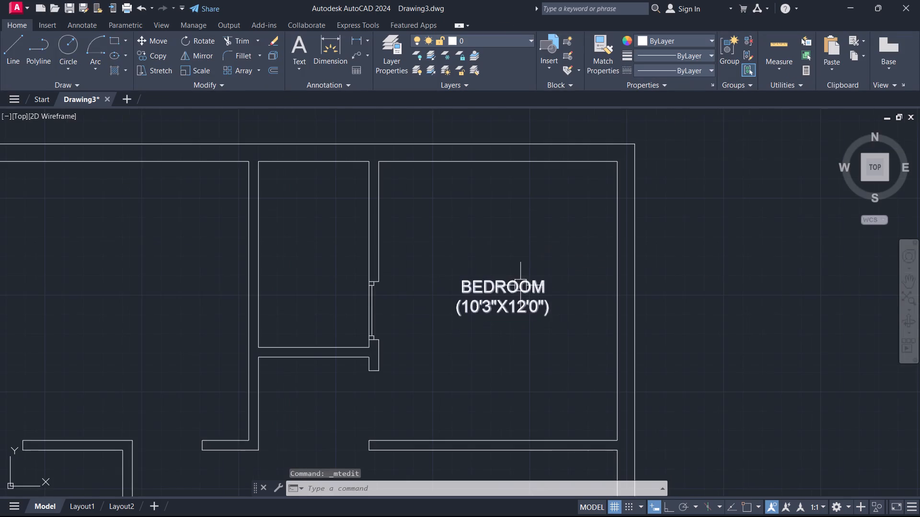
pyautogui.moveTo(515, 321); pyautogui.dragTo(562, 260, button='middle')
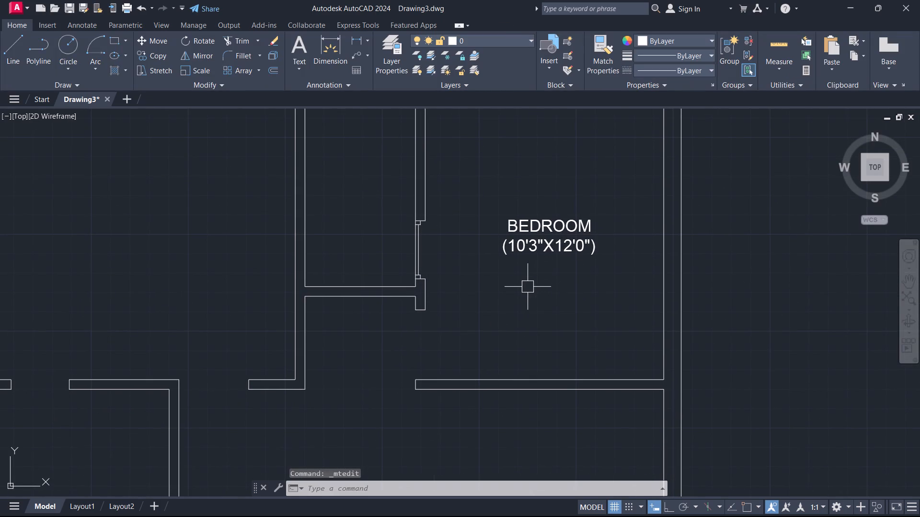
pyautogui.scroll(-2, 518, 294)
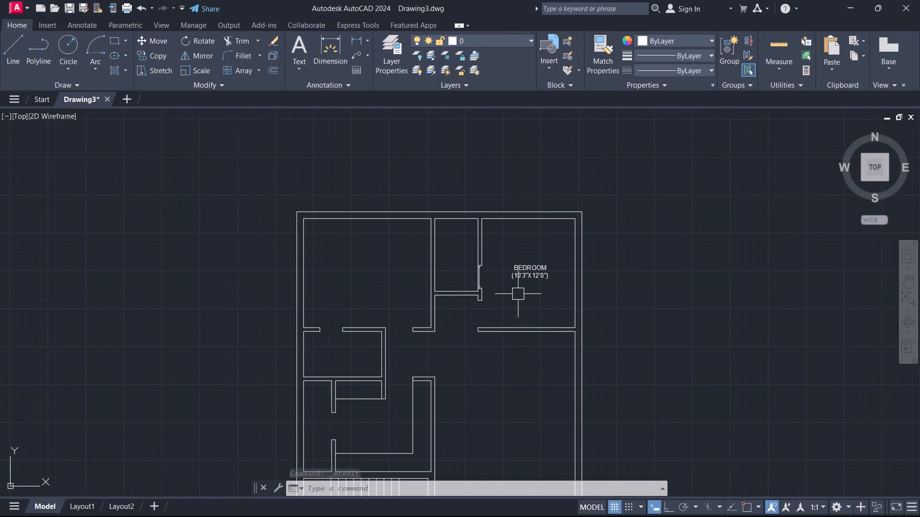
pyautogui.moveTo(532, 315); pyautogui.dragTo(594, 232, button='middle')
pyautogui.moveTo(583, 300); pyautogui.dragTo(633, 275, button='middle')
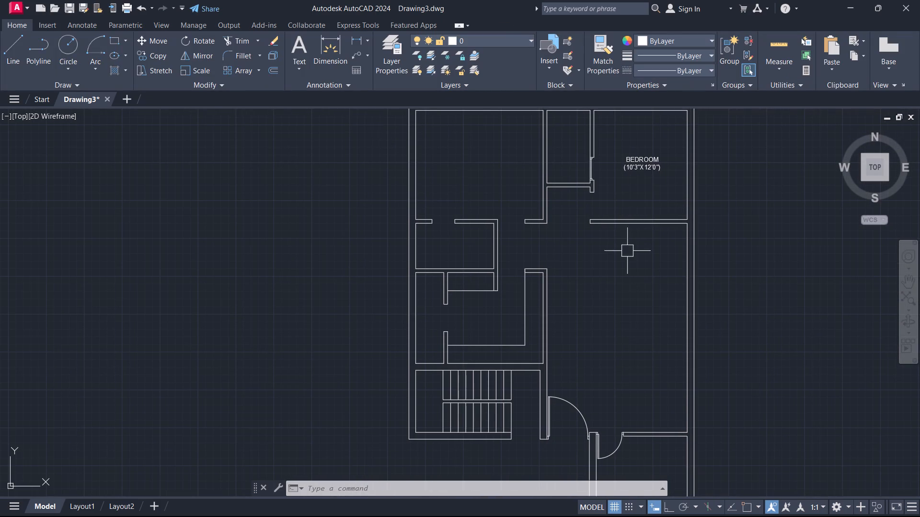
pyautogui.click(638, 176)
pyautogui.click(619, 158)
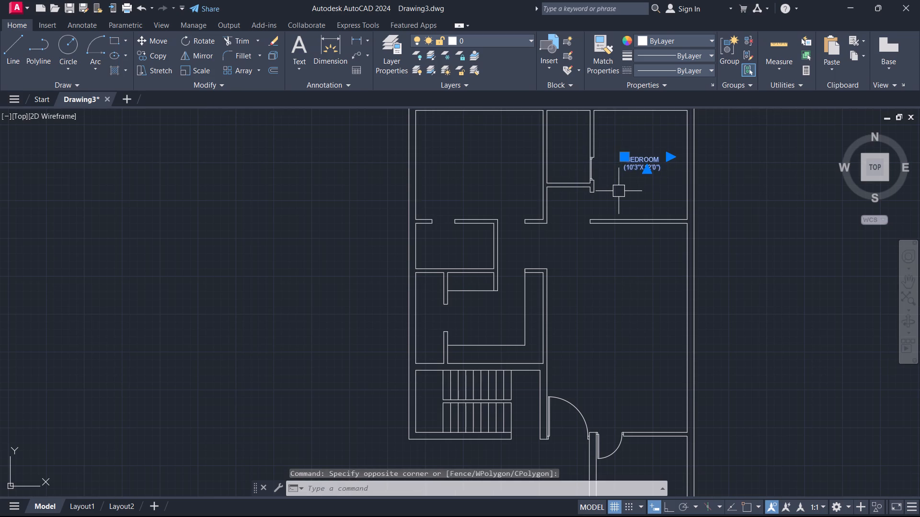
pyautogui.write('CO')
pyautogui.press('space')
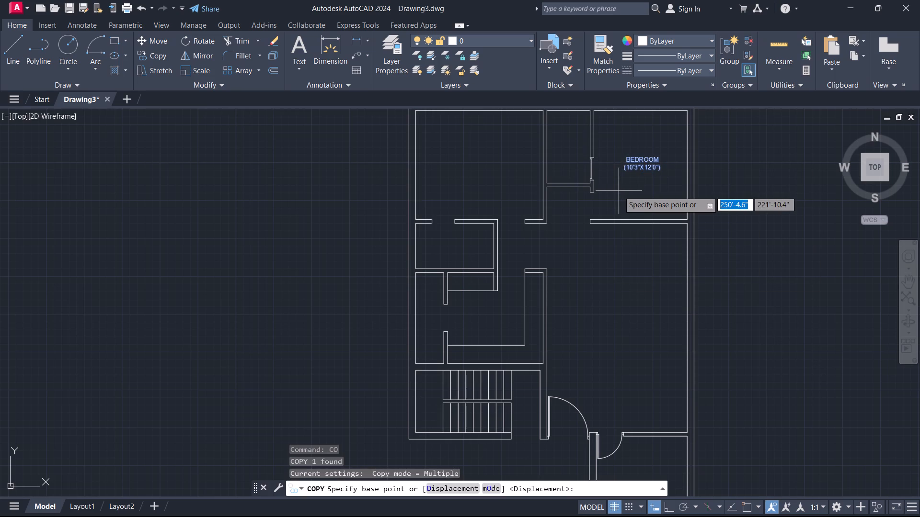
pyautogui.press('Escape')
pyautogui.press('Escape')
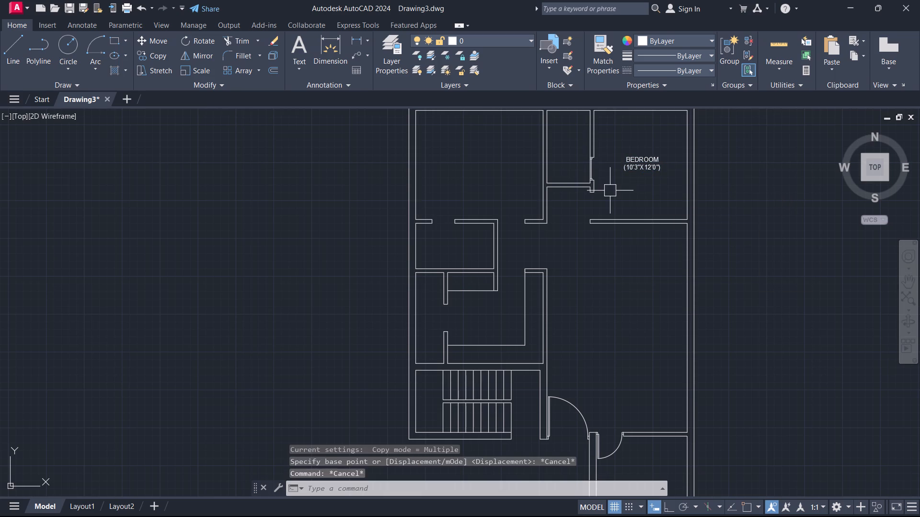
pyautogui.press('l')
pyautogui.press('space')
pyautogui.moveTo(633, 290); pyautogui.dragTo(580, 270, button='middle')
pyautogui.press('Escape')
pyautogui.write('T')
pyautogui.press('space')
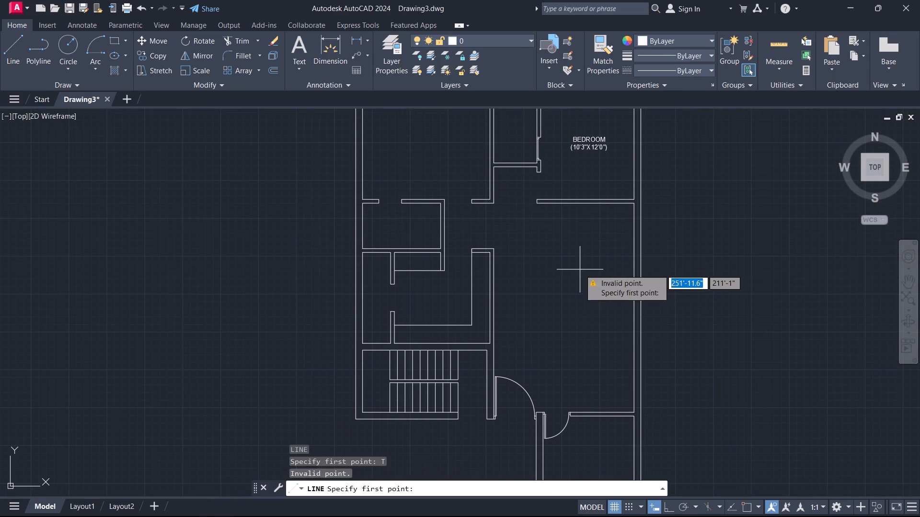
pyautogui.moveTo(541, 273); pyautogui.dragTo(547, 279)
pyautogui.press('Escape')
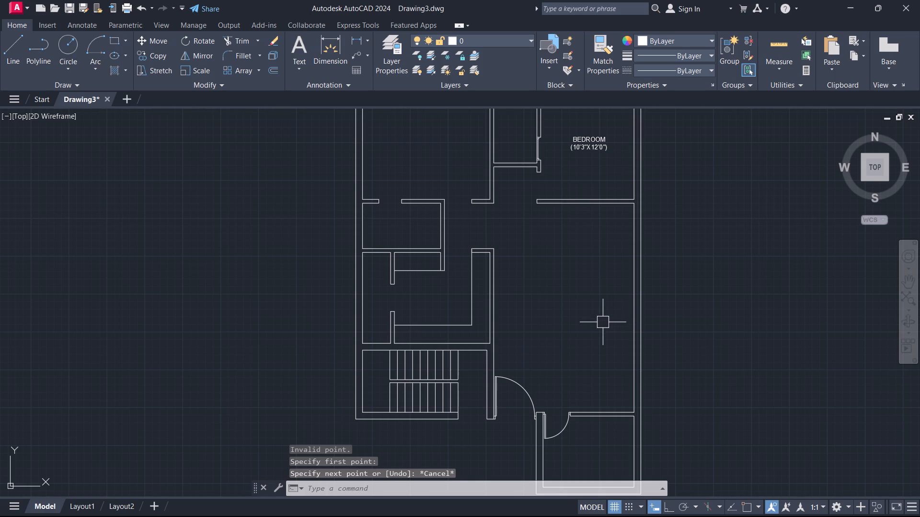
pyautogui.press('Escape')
# Place a multiline text label reading LIVING AND DINING in the large room south of the bedroom.
pyautogui.write('T')
pyautogui.press('space')
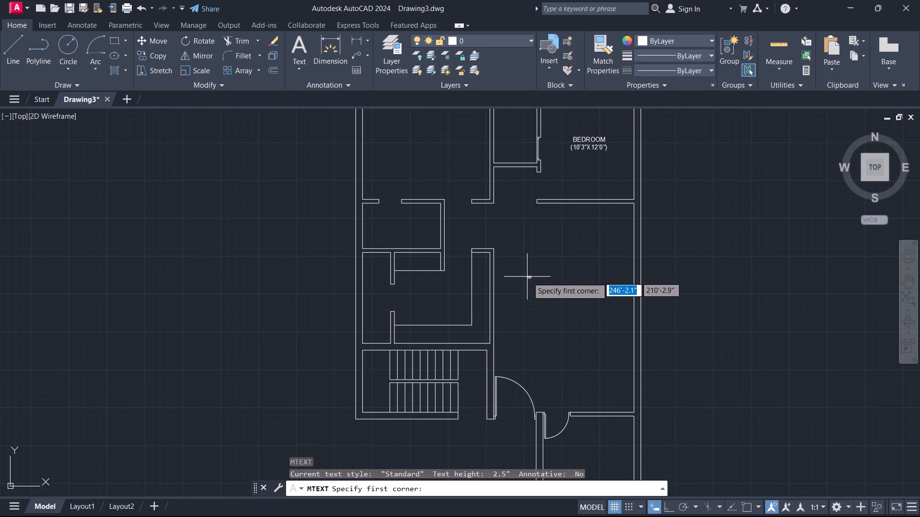
pyautogui.moveTo(536, 288); pyautogui.dragTo(540, 291)
pyautogui.click(652, 310)
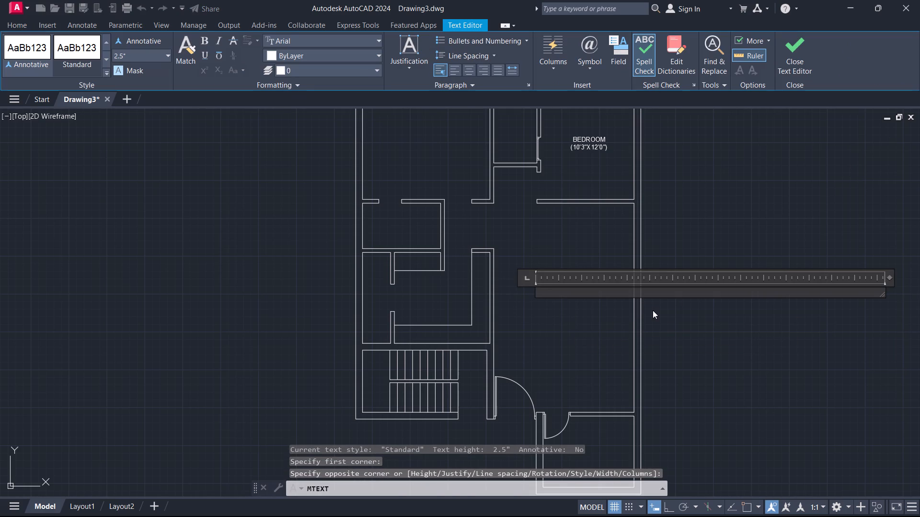
pyautogui.write('LI')
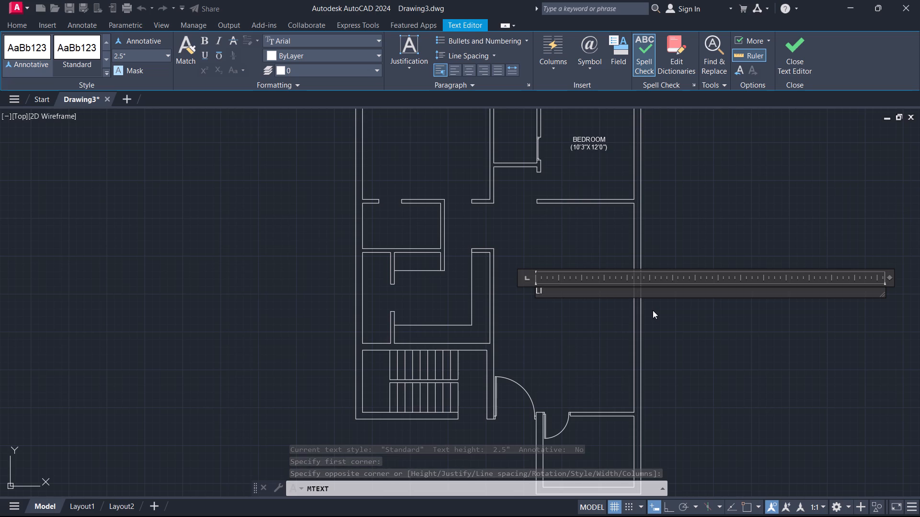
pyautogui.write('VING AND D')
pyautogui.press('i')
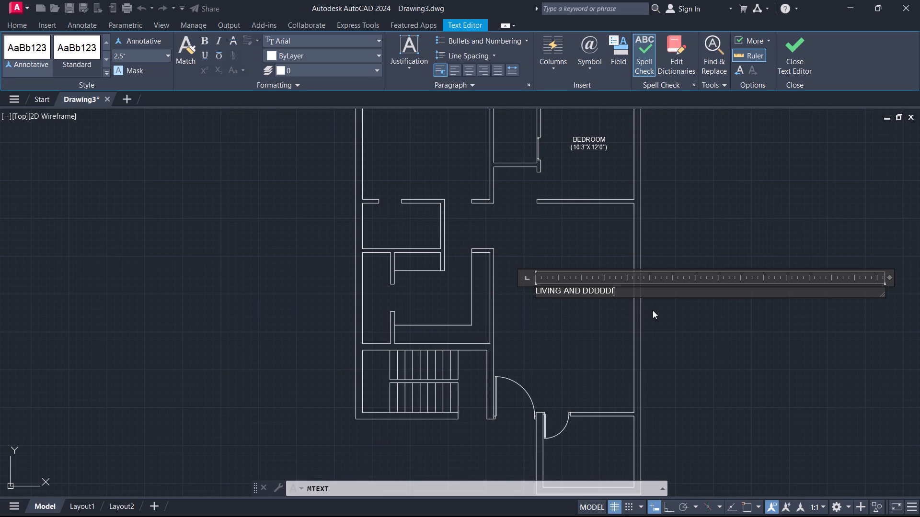
pyautogui.press('BackSpace')
pyautogui.press('BackSpace')
pyautogui.press('BackSpace')
pyautogui.press('BackSpace')
pyautogui.press('BackSpace')
pyautogui.write('INGI')
pyautogui.press('BackSpace')
pyautogui.press('BackSpace')
pyautogui.write('ING')
# Add a second line reading (15'X23') below LIVING AND DINING.
pyautogui.press('Return')
pyautogui.write('(1')
pyautogui.write("5'")
pyautogui.press('x')
pyautogui.write("23'")
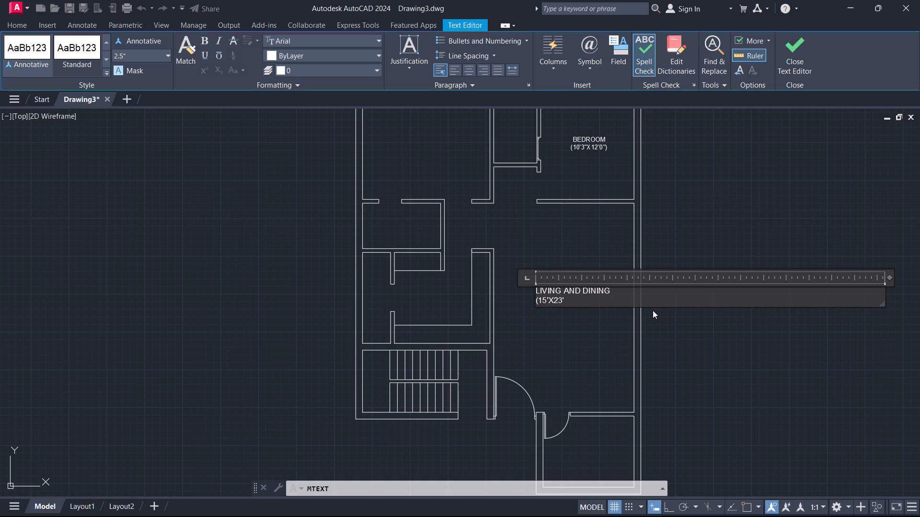
pyautogui.hotkey('shift', ')')
# Indent the (15'X23') line with nine spaces to centre it under LIVING AND DINING.
pyautogui.hotkey('ctrl', 'Left')
pyautogui.hotkey('ctrl', 'Left')
pyautogui.hotkey('ctrl', 'Left')
pyautogui.press('space')
pyautogui.press('space')
pyautogui.press('space')
pyautogui.press('space')
pyautogui.press('space')
pyautogui.press('space')
pyautogui.press('space')
pyautogui.press('space')
pyautogui.press('space')
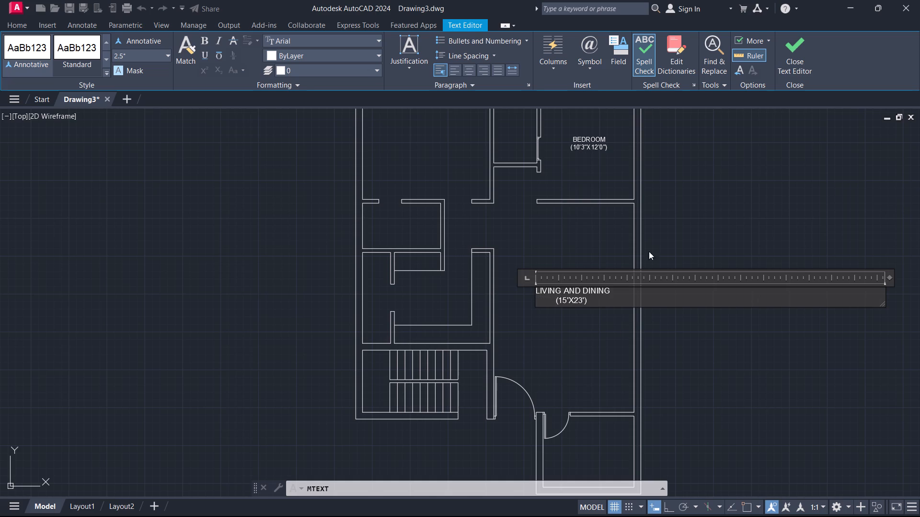
# Set the text height of both lines of the LIVING AND DINING label to 6".
pyautogui.hotkey('ctrl', 'a')
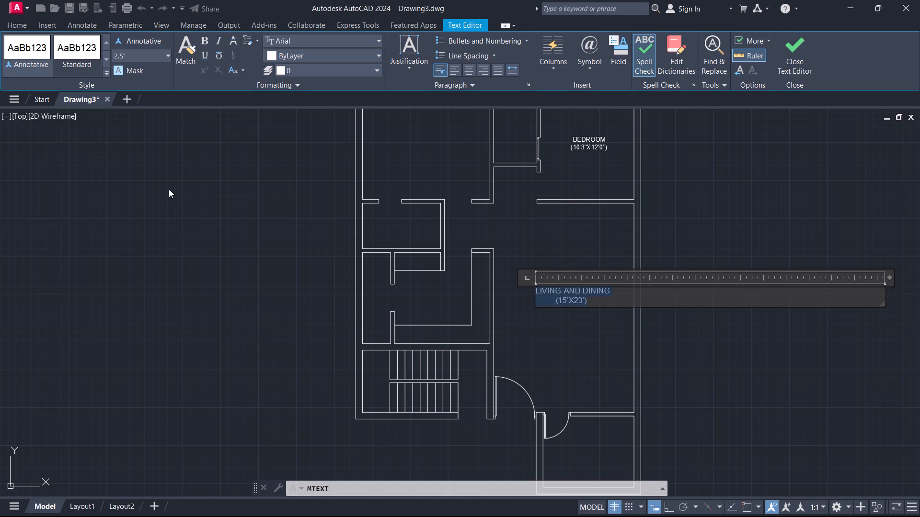
pyautogui.click(149, 53)
pyautogui.press('6')
pyautogui.click(747, 185)
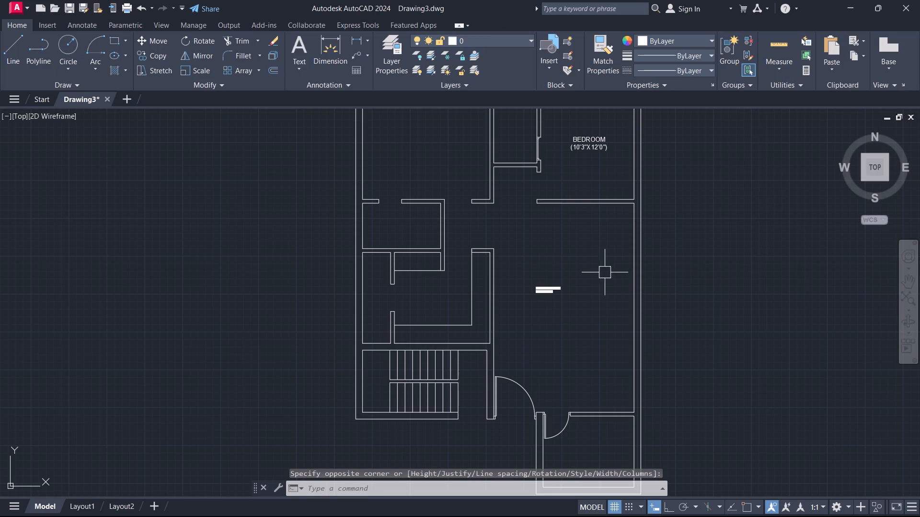
pyautogui.scroll(2, 549, 286)
pyautogui.doubleClick(553, 290)
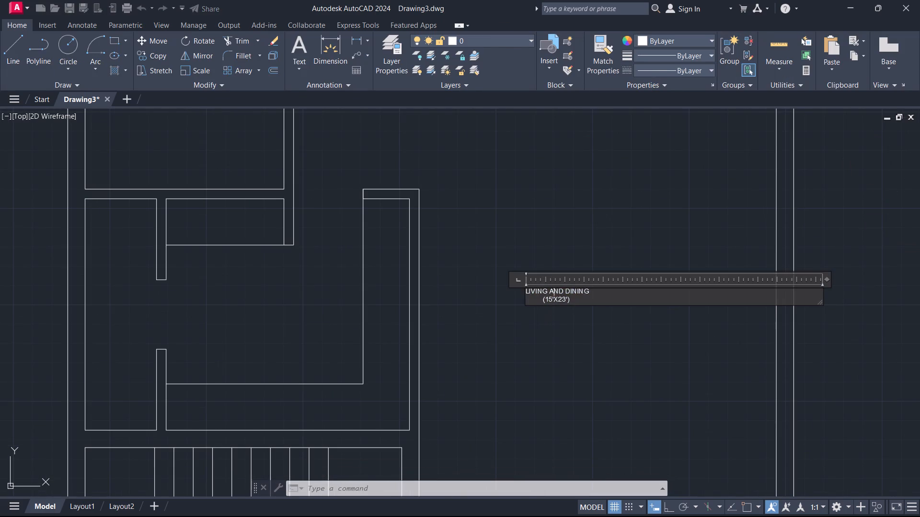
pyautogui.hotkey('ctrl', 'a')
pyautogui.click(135, 51)
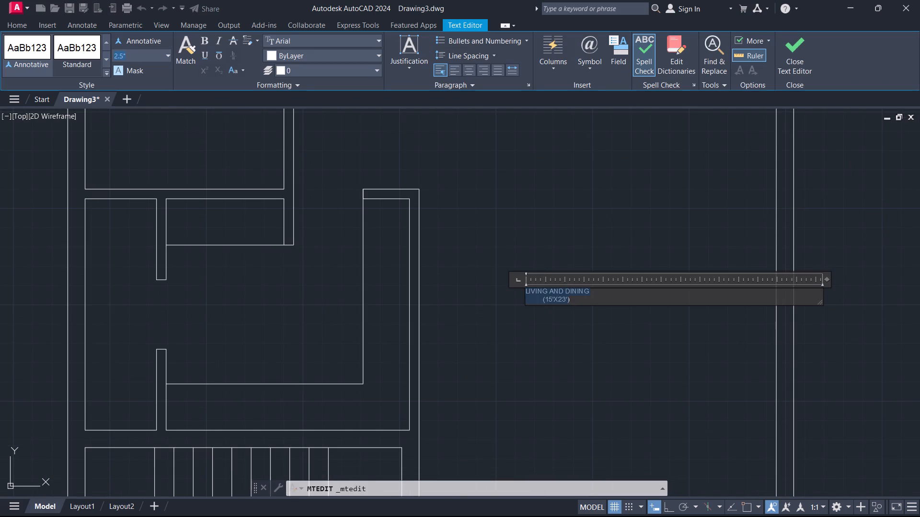
pyautogui.press('6')
pyautogui.press('Return')
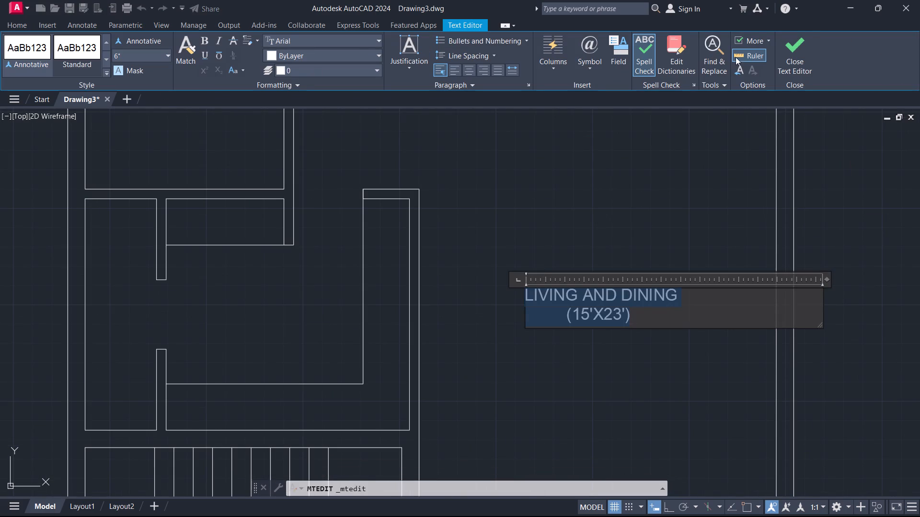
pyautogui.click(800, 52)
# Place a multiline text label reading STUDY ROOM in the small room south of the living and dining area.
pyautogui.scroll(-3, 702, 320)
pyautogui.moveTo(690, 317); pyautogui.dragTo(698, 231, button='middle')
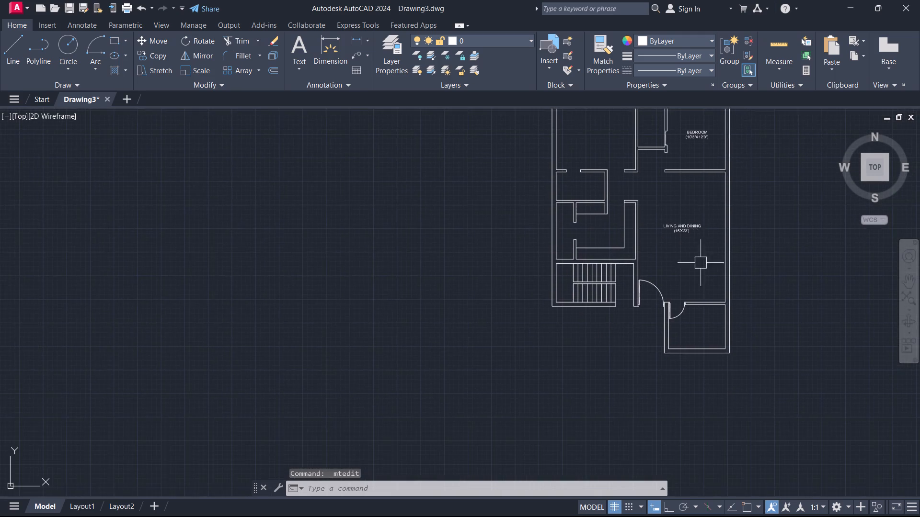
pyautogui.scroll(1, 710, 308)
pyautogui.write('T')
pyautogui.press('space')
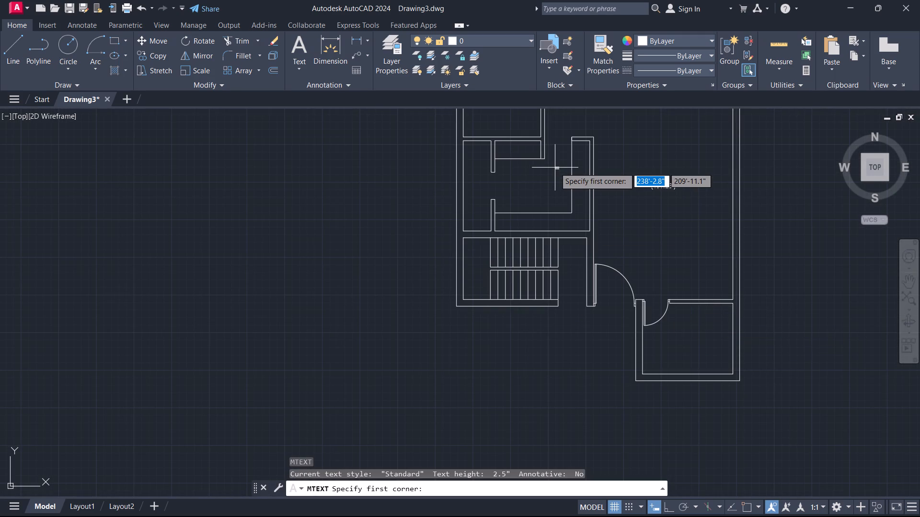
pyautogui.scroll(3, 678, 340)
pyautogui.moveTo(679, 340); pyautogui.dragTo(561, 256, button='middle')
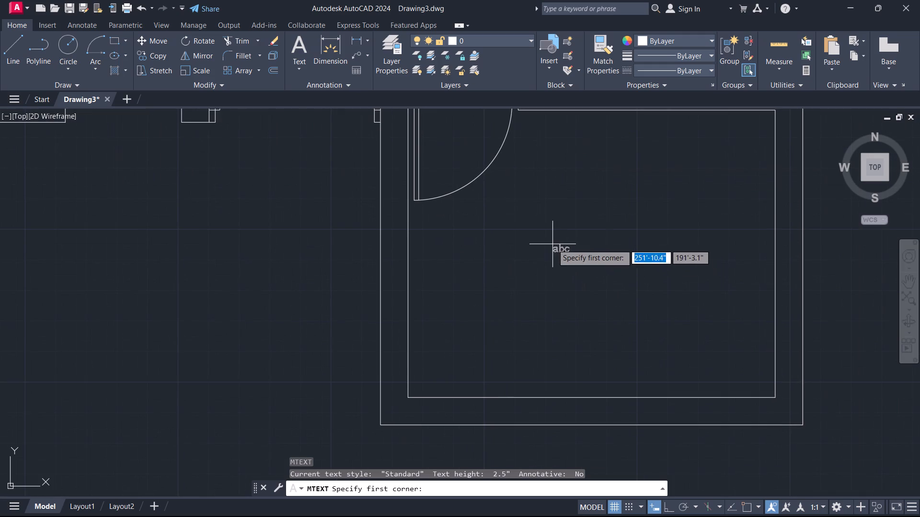
pyautogui.click(536, 217)
pyautogui.click(691, 296)
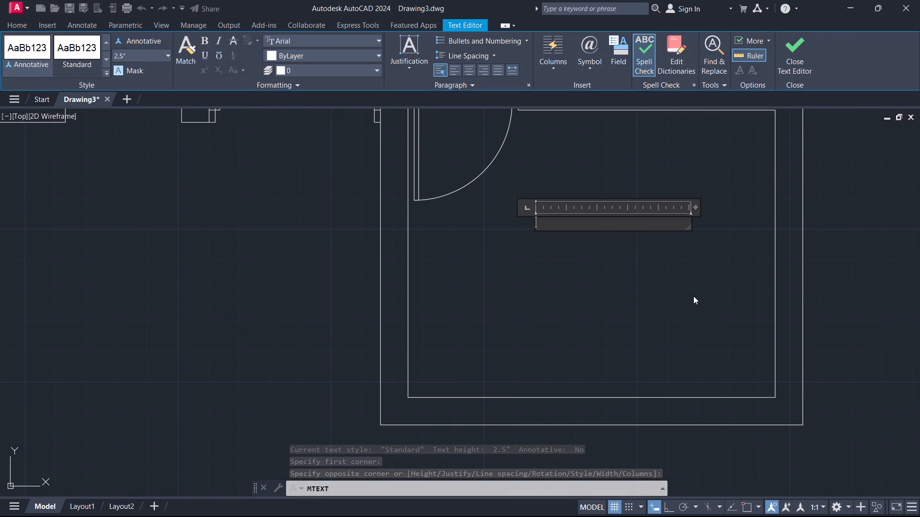
pyautogui.write('STUDE')
pyautogui.press('BackSpace')
pyautogui.press('BackSpace')
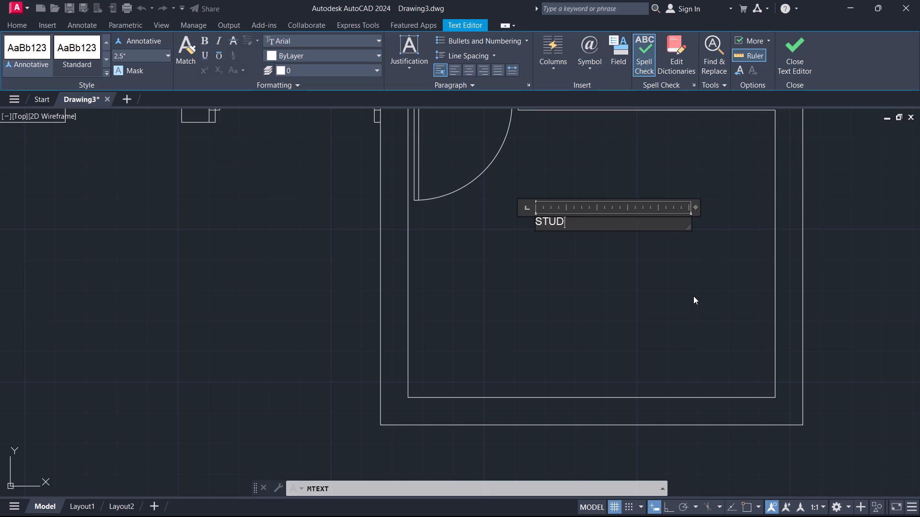
pyautogui.press('d')
pyautogui.press('y')
pyautogui.press('space')
pyautogui.write('ROOM')
# Add a second line reading (10'X7'10") below STUDY ROOM.
pyautogui.press('Return')
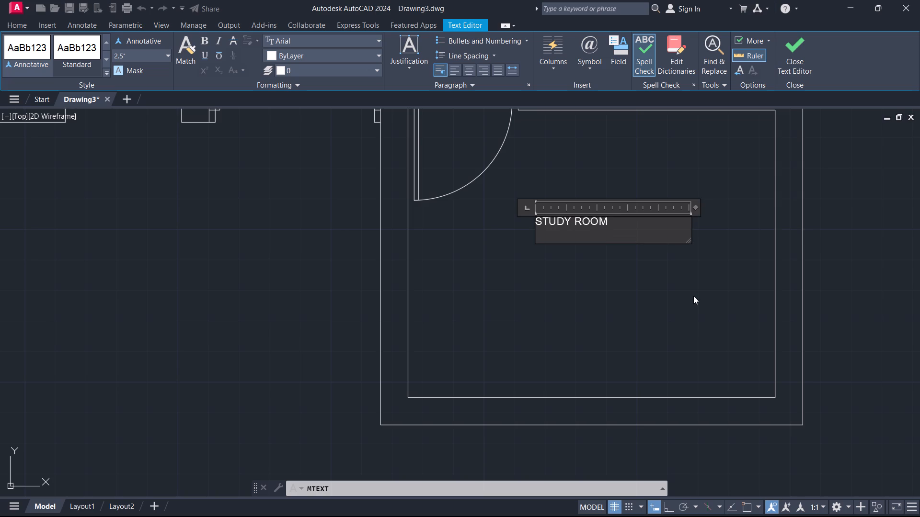
pyautogui.hotkey('shift', '(')
pyautogui.write('10')
pyautogui.press("'")
pyautogui.press('x')
pyautogui.press('7')
pyautogui.write("'10")
pyautogui.hotkey('shift', '"')
pyautogui.hotkey('shift', ')')
# Indent the (10'X7'10") line with two spaces to centre it under STUDY ROOM.
pyautogui.hotkey('ctrl', 'Left')
pyautogui.hotkey('ctrl', 'Left')
pyautogui.hotkey('ctrl', 'Left')
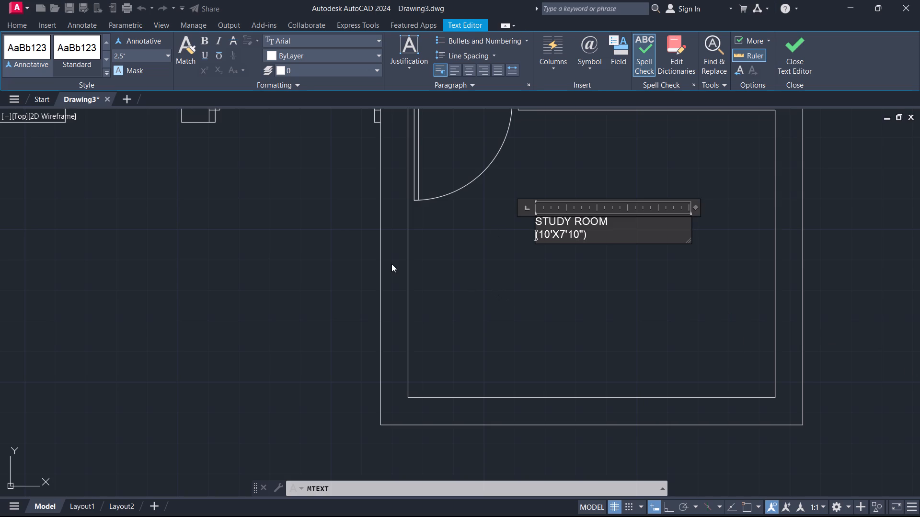
pyautogui.press('space')
pyautogui.press('space')
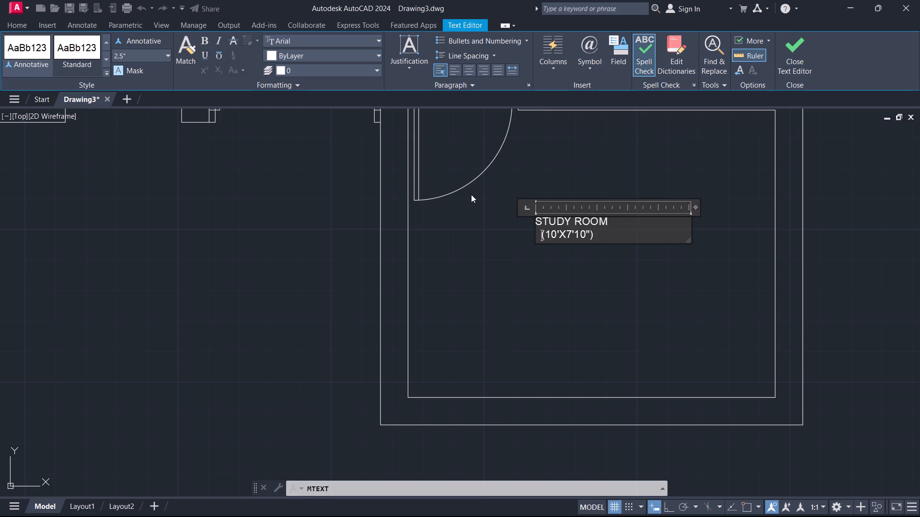
# Set the study room label's text height to 6" and widen its text box so STUDY ROOM fits on one line.
pyautogui.hotkey('ctrl', 'a')
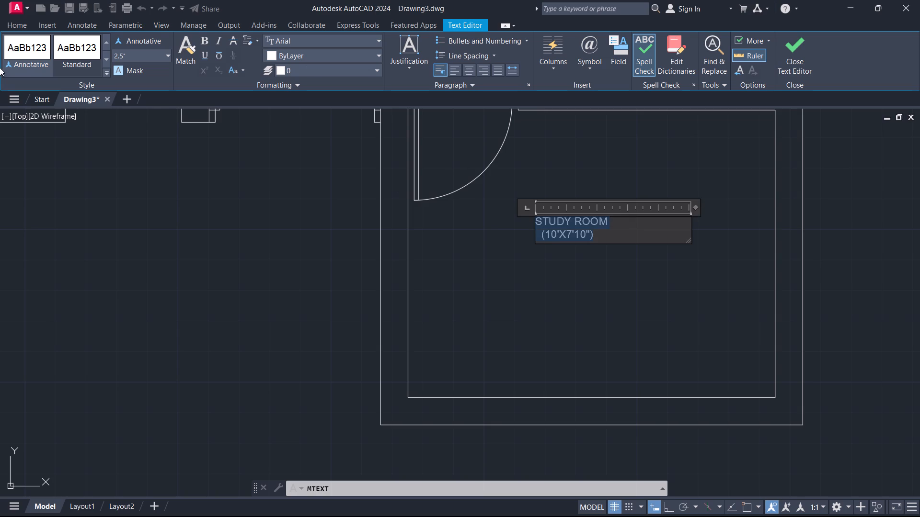
pyautogui.click(148, 57)
pyautogui.press('6')
pyautogui.press('Return')
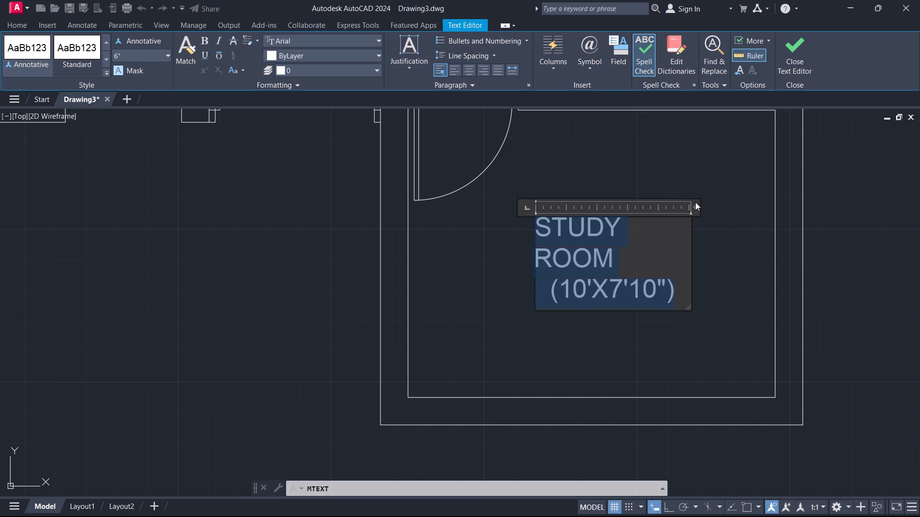
pyautogui.moveTo(693, 207); pyautogui.dragTo(760, 208)
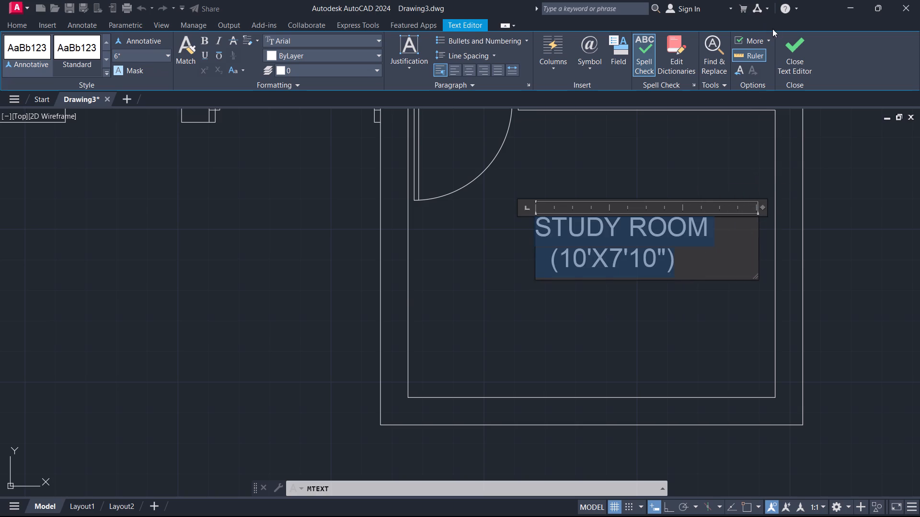
pyautogui.click(797, 64)
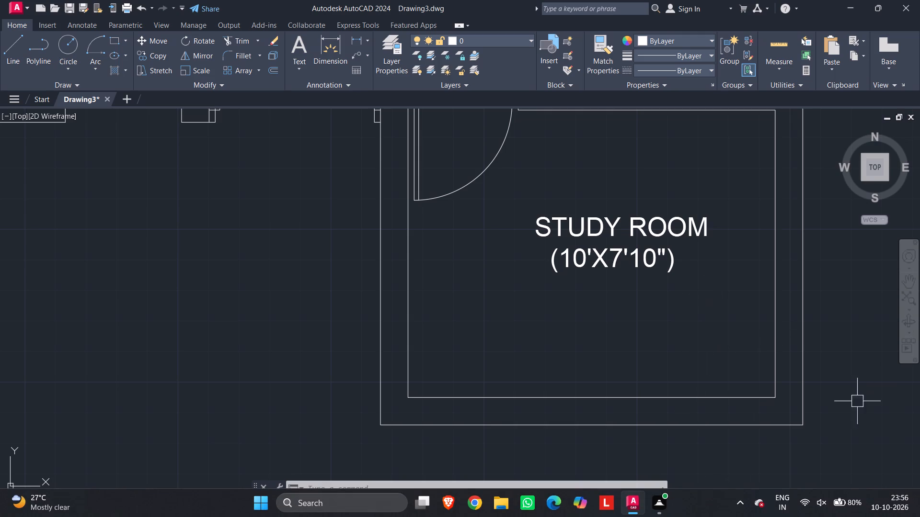
# Move the study room label about 8" west to centre it in the room.
pyautogui.click(647, 258)
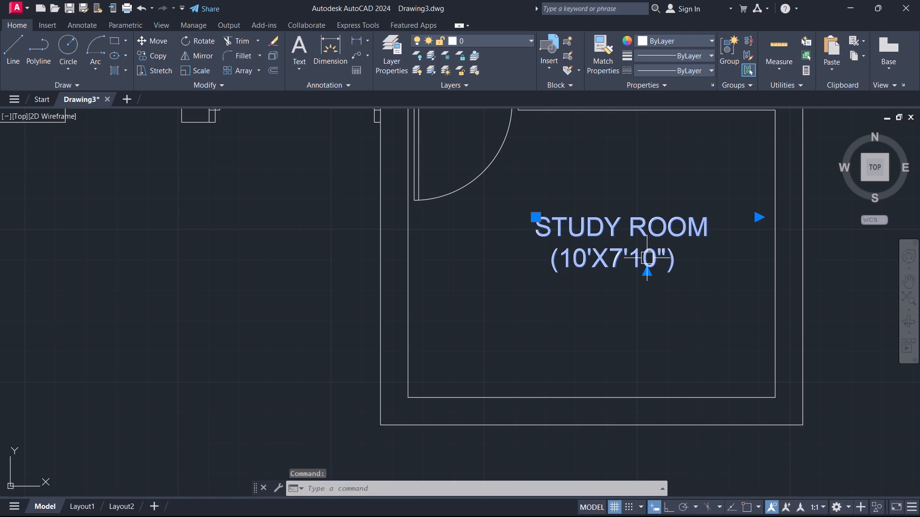
pyautogui.write('M')
pyautogui.press('space')
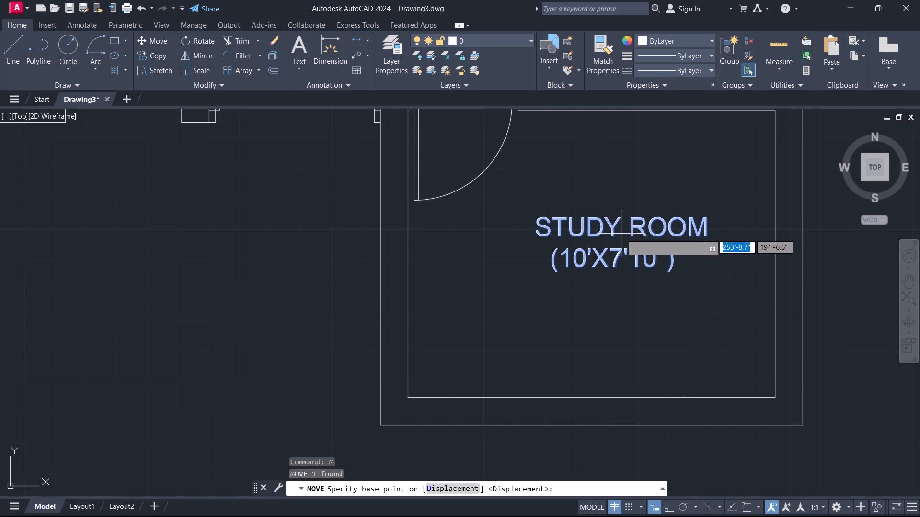
pyautogui.click(610, 228)
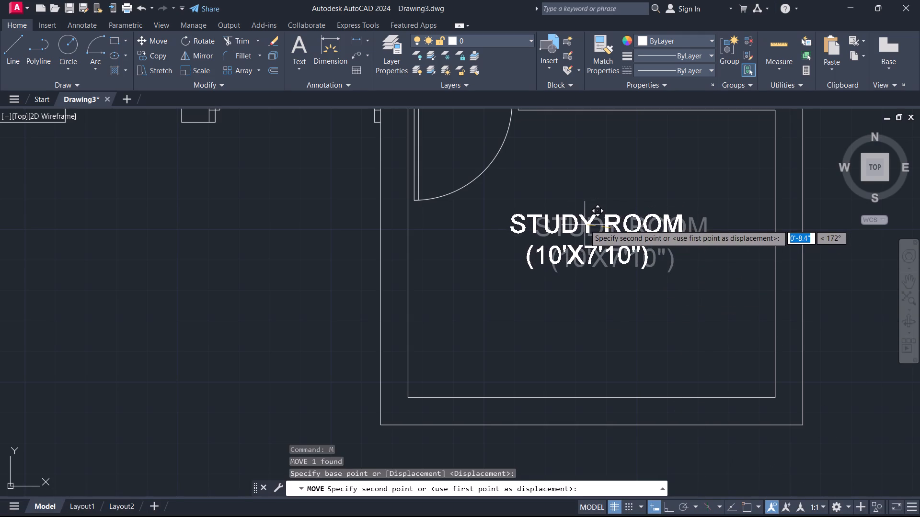
pyautogui.click(585, 224)
# Place a multiline text box in the open floor area of the kitchen and enter the room name as the first line.
pyautogui.scroll(-3, 598, 193)
pyautogui.moveTo(598, 196); pyautogui.dragTo(625, 369, button='middle')
pyautogui.moveTo(604, 243); pyautogui.dragTo(651, 341, button='middle')
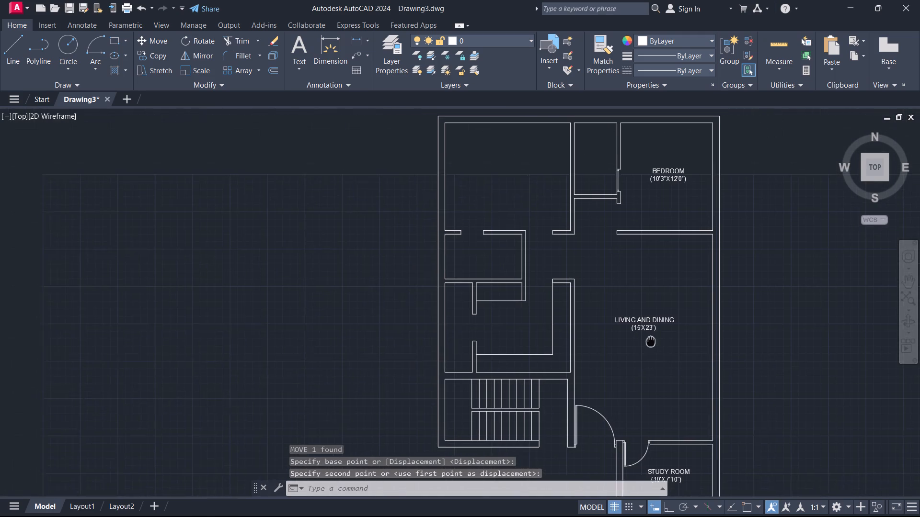
pyautogui.moveTo(651, 341); pyautogui.dragTo(658, 345, button='middle')
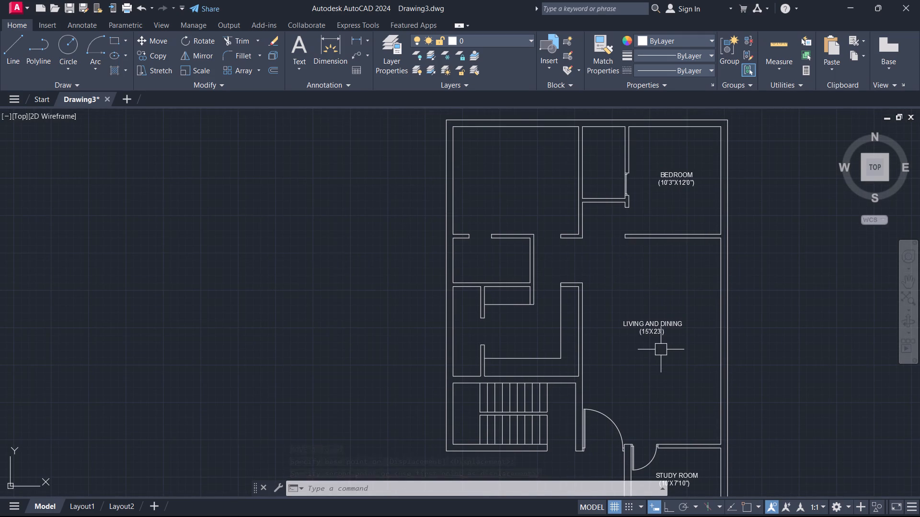
pyautogui.scroll(1, 558, 348)
pyautogui.middleClick(557, 347)
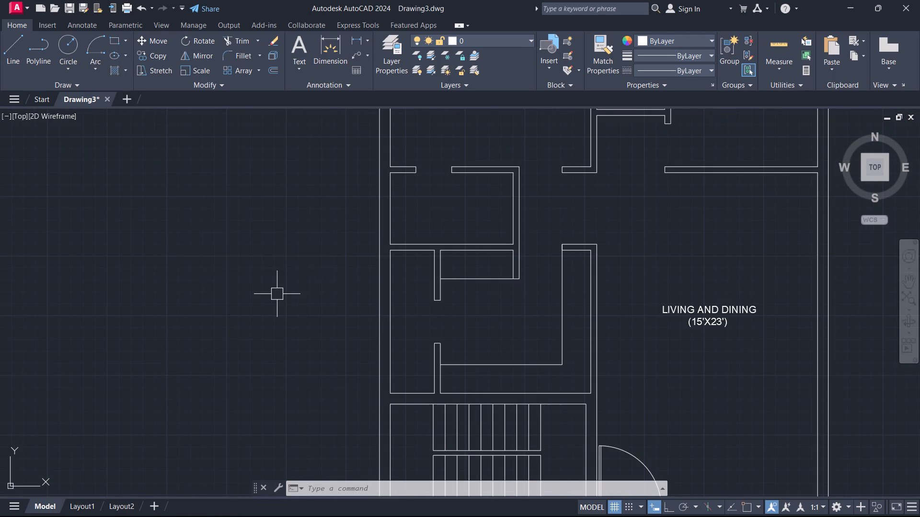
pyautogui.write('T')
pyautogui.press('space')
pyautogui.moveTo(469, 318); pyautogui.dragTo(481, 341)
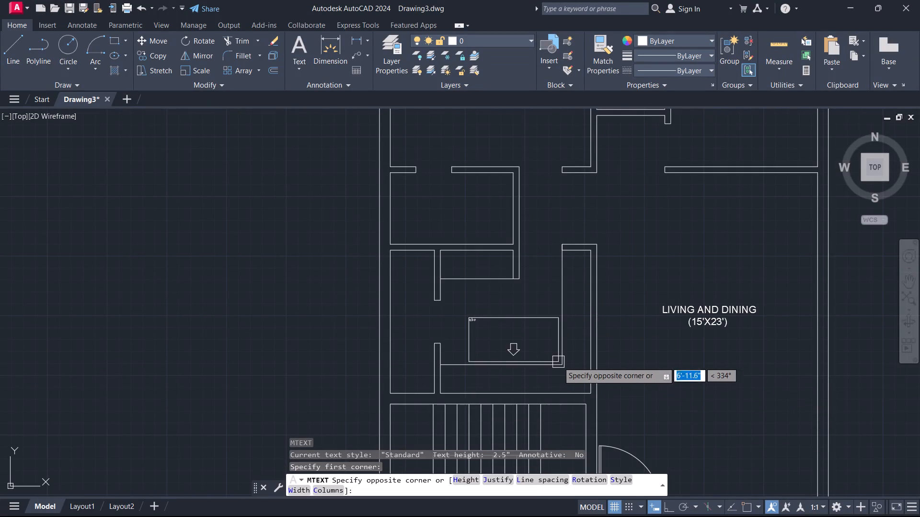
pyautogui.click(540, 337)
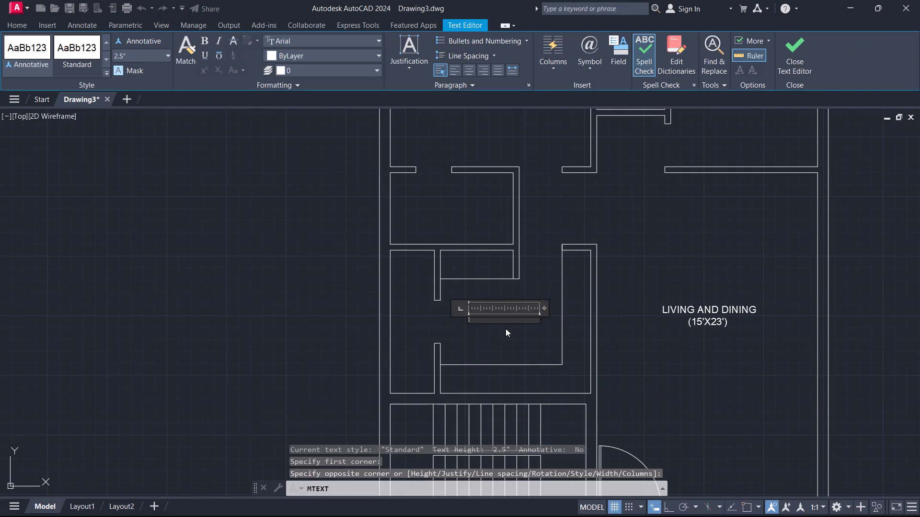
pyautogui.write('KI')
pyautogui.write('TV')
pyautogui.press('h')
pyautogui.press('e')
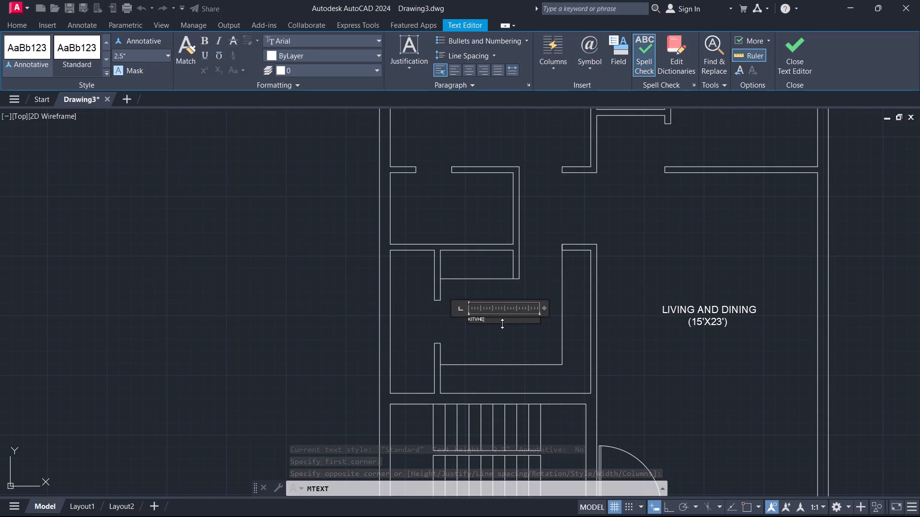
pyautogui.press('n')
pyautogui.press('space')
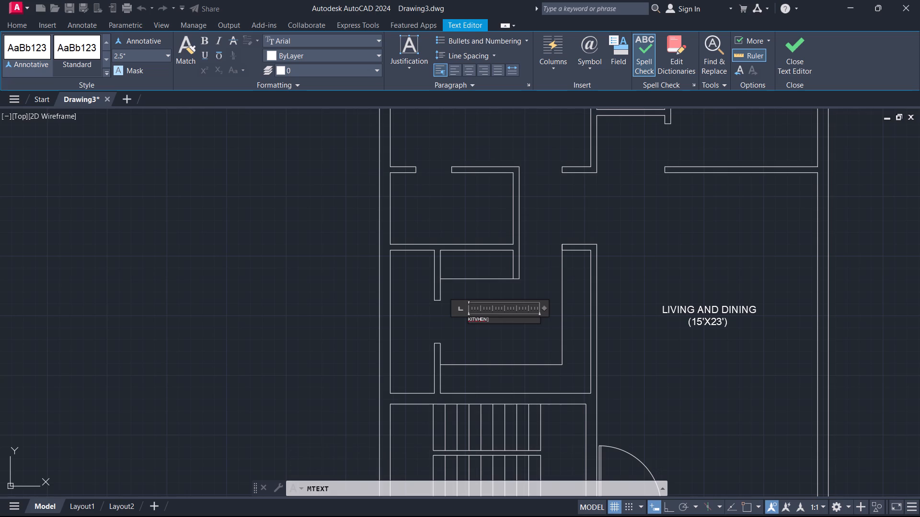
pyautogui.press('Return')
# Correct the spelling of the kitchen label's room name to KITCHEN.
pyautogui.scroll(3, 483, 315)
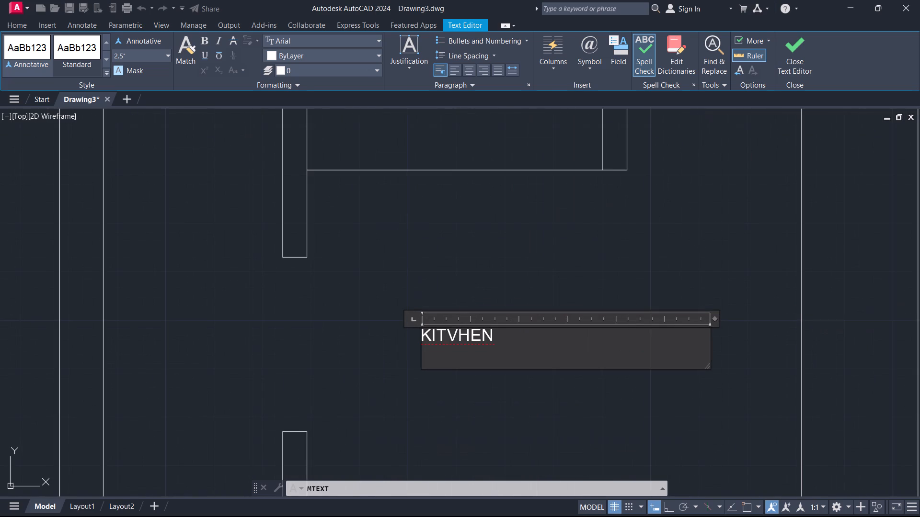
pyautogui.click(470, 336)
pyautogui.press('Left')
pyautogui.press('BackSpace')
pyautogui.press('c')
pyautogui.click(515, 344)
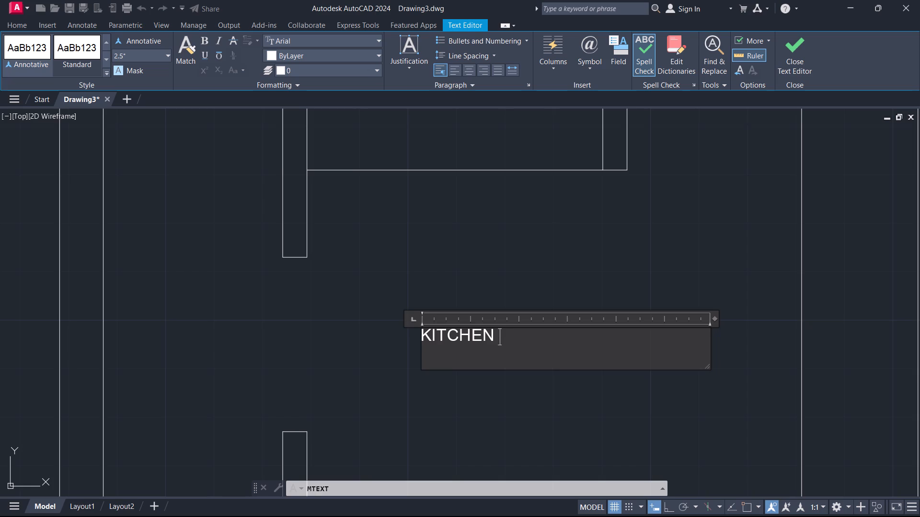
# Add a second line reading (10'6"X10') below KITCHEN.
pyautogui.click(500, 337)
pyautogui.click(482, 355)
pyautogui.write('(10')
pyautogui.press("'")
pyautogui.press('6')
pyautogui.hotkey('shift', '"')
pyautogui.write('X10')
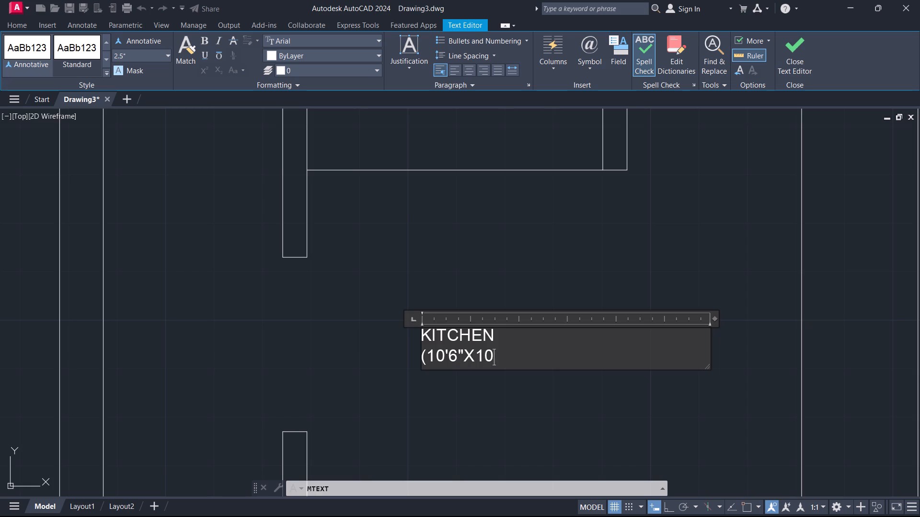
pyautogui.press("'")
pyautogui.hotkey('shift', ')')
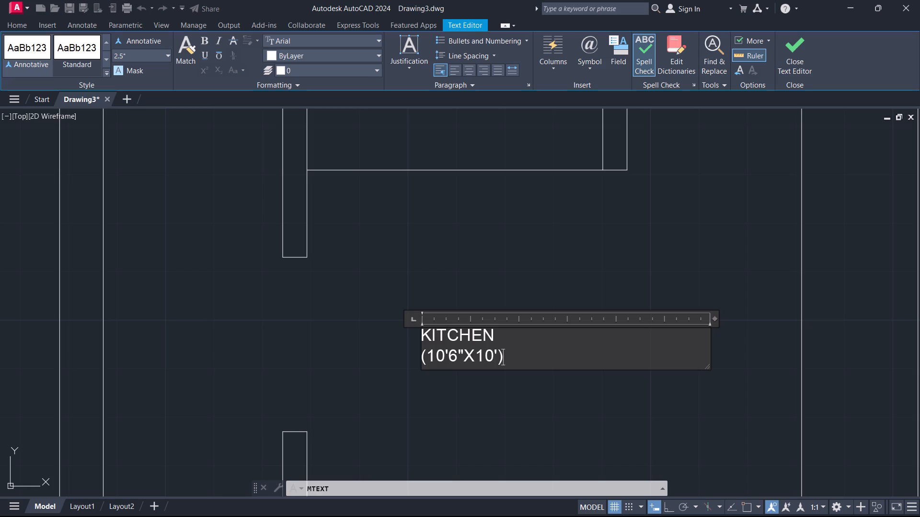
# Indent the KITCHEN line with one space to centre it above the size line, and finish the label.
pyautogui.click(434, 334)
pyautogui.press('Left')
pyautogui.press('space')
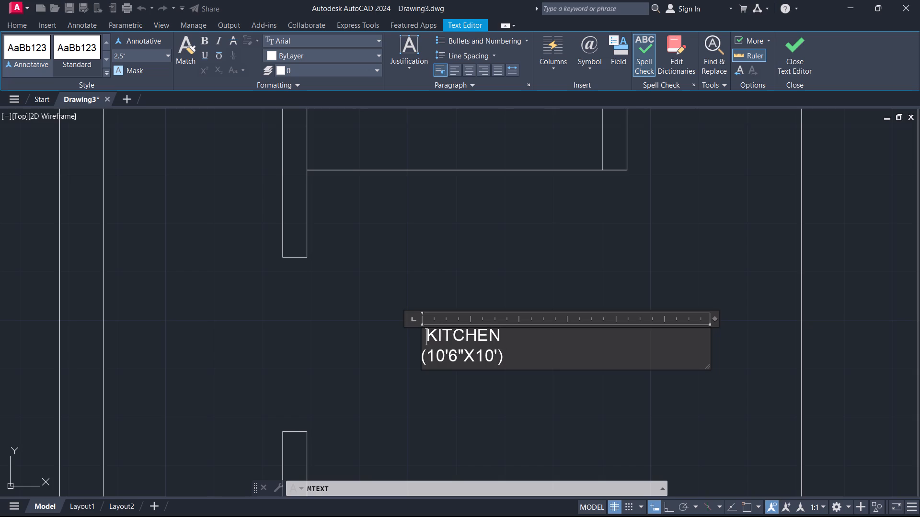
pyautogui.click(798, 60)
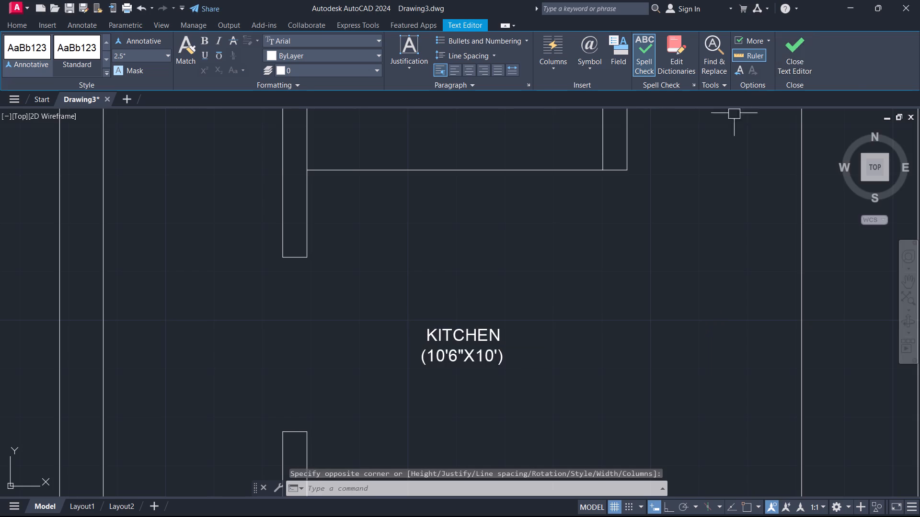
# Set the text height of both lines of the kitchen label to 6".
pyautogui.scroll(-2, 611, 311)
pyautogui.scroll(2, 547, 333)
pyautogui.moveTo(547, 333); pyautogui.dragTo(617, 321, button='middle')
pyautogui.doubleClick(619, 321)
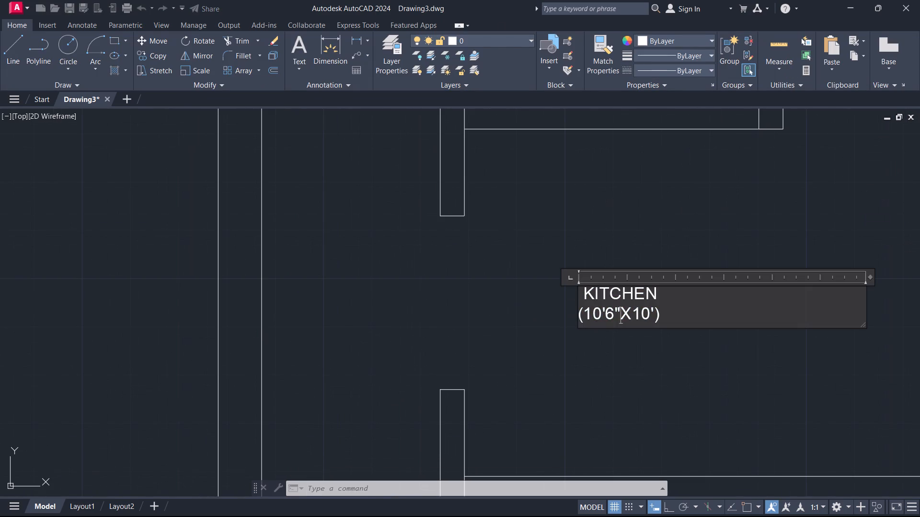
pyautogui.hotkey('ctrl', 'a')
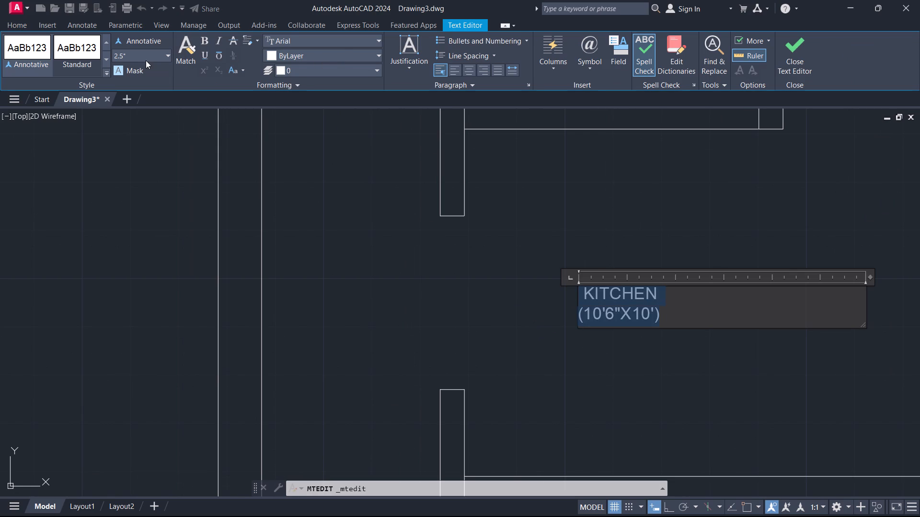
pyautogui.click(145, 60)
pyautogui.press('6')
pyautogui.press('Return')
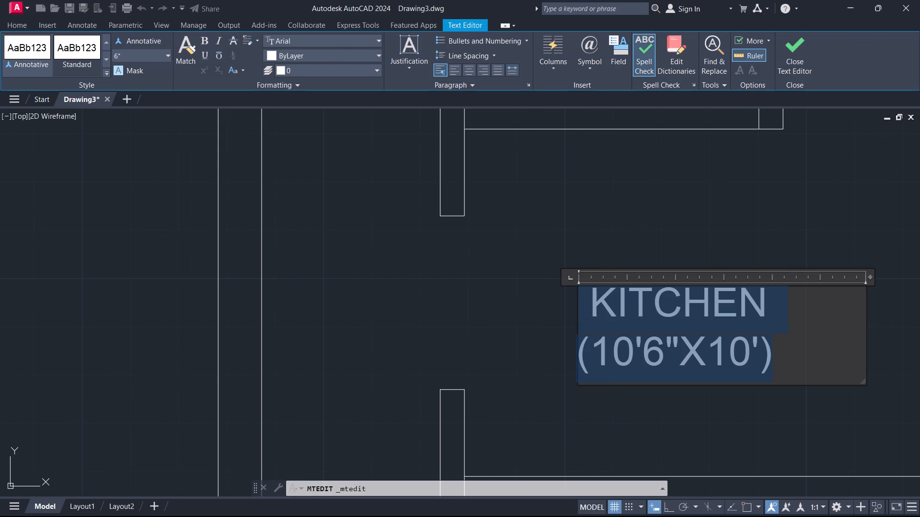
pyautogui.click(801, 58)
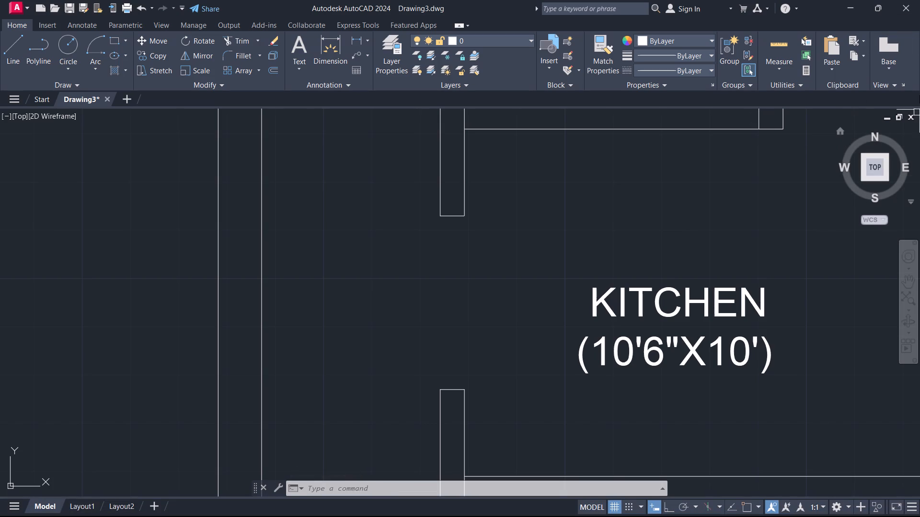
# Place a multiline text box in the small room directly north of the kitchen and enter TOILET as its first line.
pyautogui.scroll(-1, 680, 251)
pyautogui.moveTo(685, 258); pyautogui.dragTo(723, 286, button='middle')
pyautogui.scroll(-1, 723, 286)
pyautogui.scroll(-1, 785, 250)
pyautogui.moveTo(775, 245); pyautogui.dragTo(753, 231, button='middle')
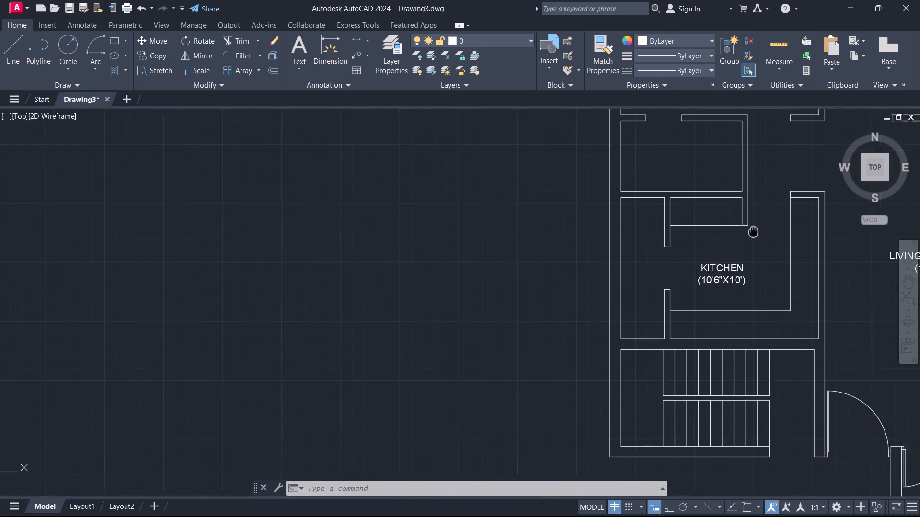
pyautogui.moveTo(753, 231); pyautogui.dragTo(723, 296, button='middle')
pyautogui.scroll(-1, 720, 313)
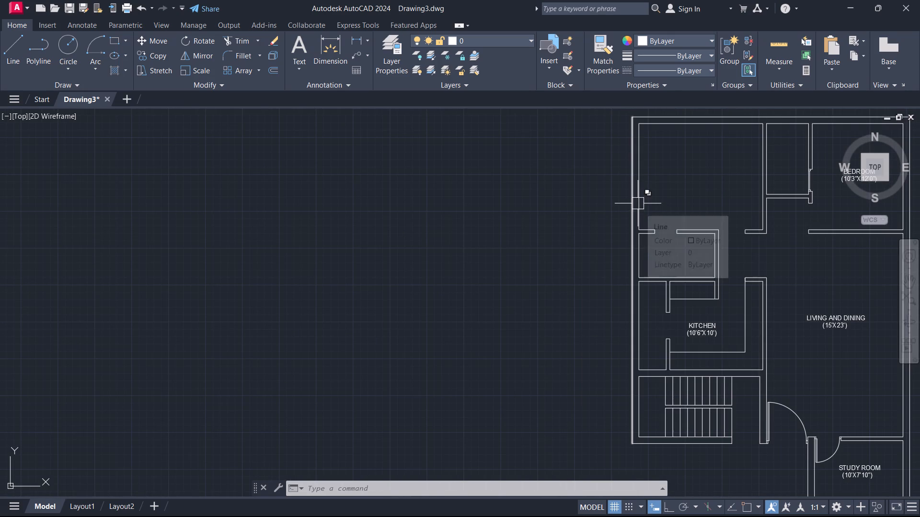
pyautogui.scroll(2, 654, 228)
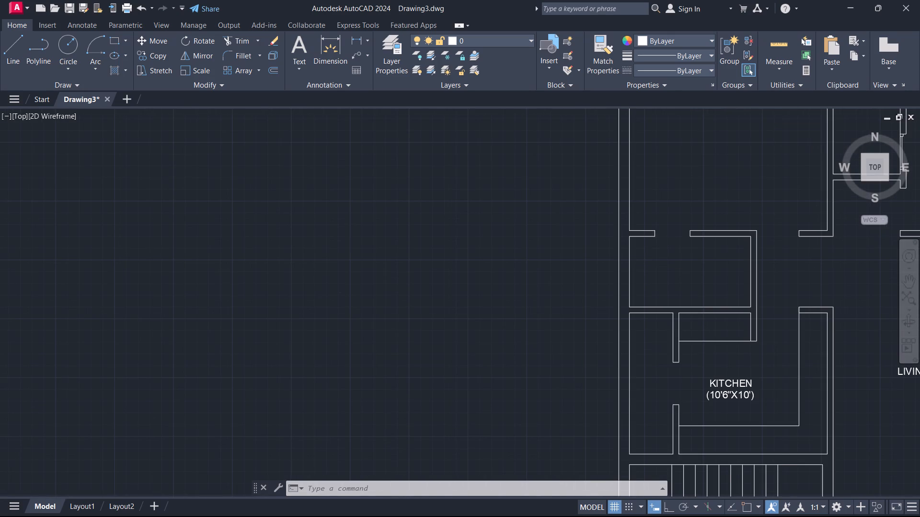
pyautogui.write('T')
pyautogui.press('space')
pyautogui.scroll(3, 643, 293)
pyautogui.click(643, 235)
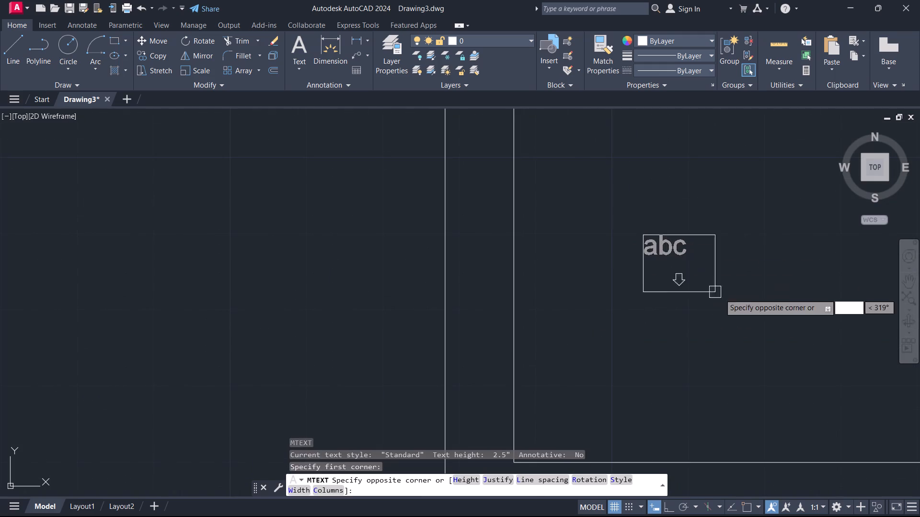
pyautogui.click(816, 302)
pyautogui.scroll(-3, 795, 290)
pyautogui.moveTo(786, 289); pyautogui.dragTo(555, 335, button='middle')
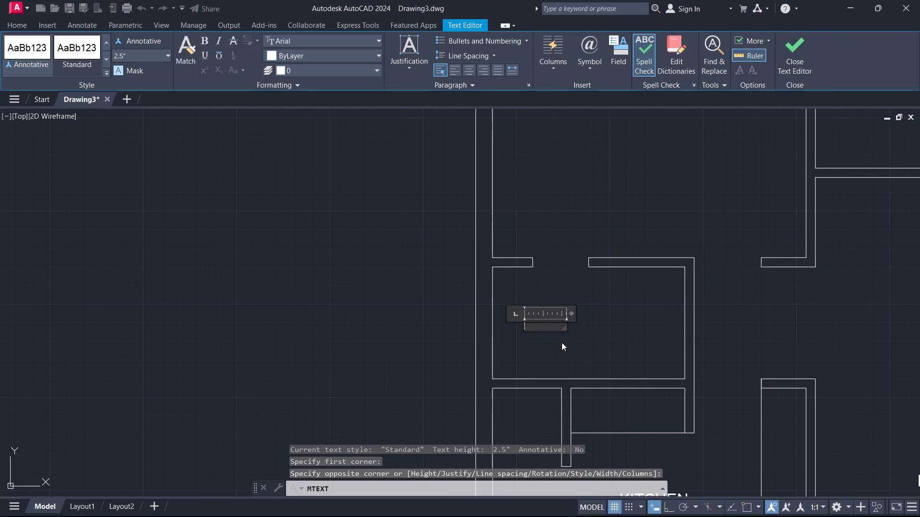
pyautogui.write('TOI')
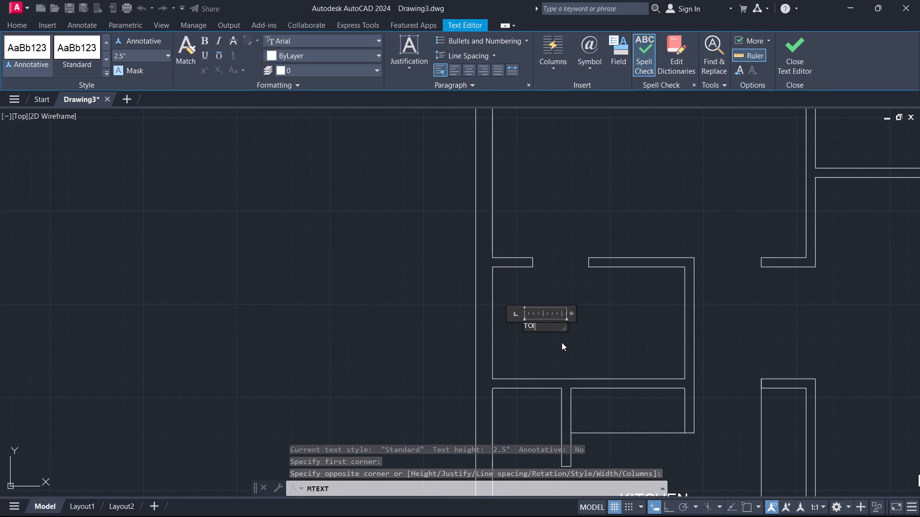
pyautogui.press('l')
pyautogui.press('e')
pyautogui.press('t')
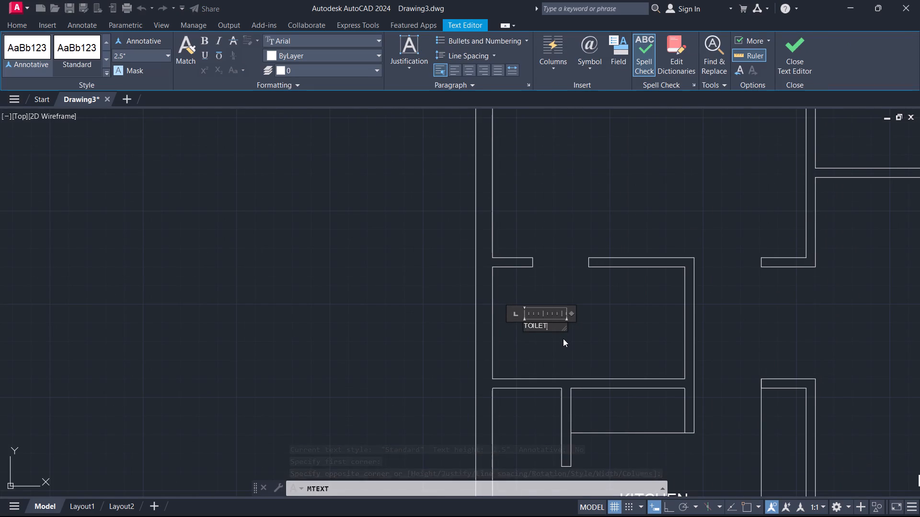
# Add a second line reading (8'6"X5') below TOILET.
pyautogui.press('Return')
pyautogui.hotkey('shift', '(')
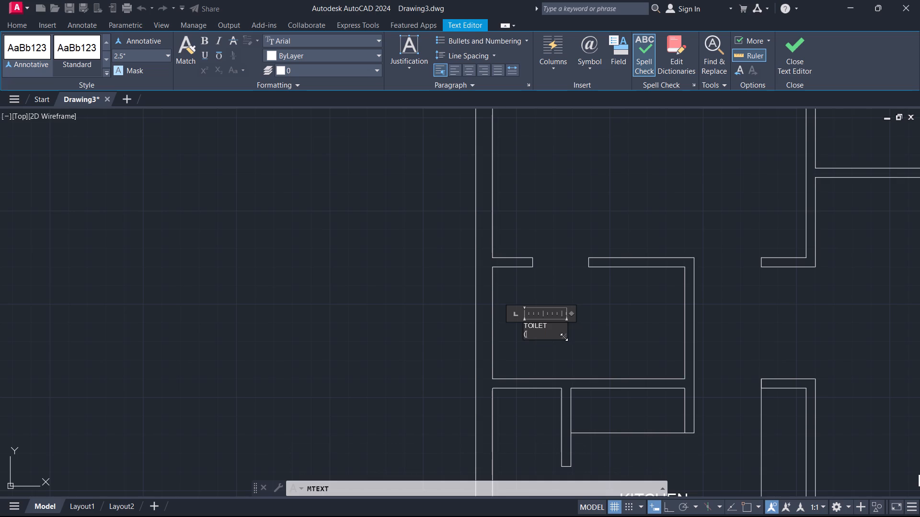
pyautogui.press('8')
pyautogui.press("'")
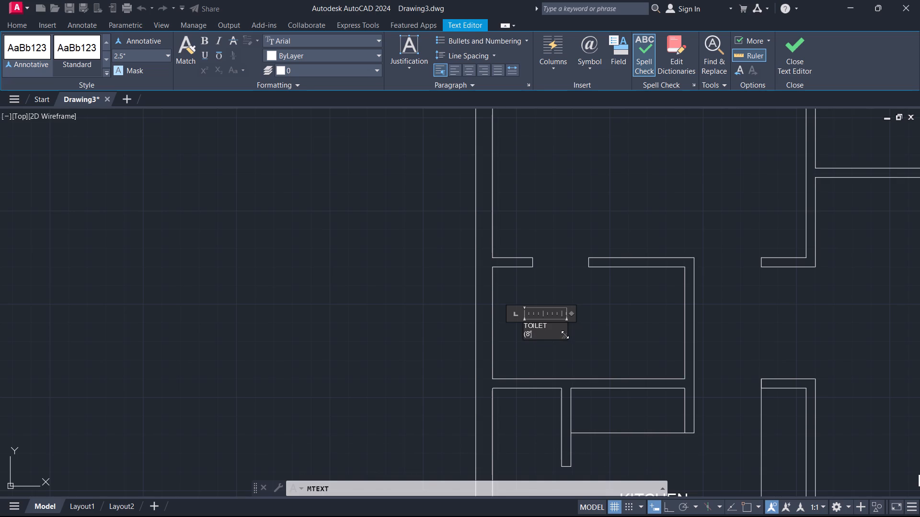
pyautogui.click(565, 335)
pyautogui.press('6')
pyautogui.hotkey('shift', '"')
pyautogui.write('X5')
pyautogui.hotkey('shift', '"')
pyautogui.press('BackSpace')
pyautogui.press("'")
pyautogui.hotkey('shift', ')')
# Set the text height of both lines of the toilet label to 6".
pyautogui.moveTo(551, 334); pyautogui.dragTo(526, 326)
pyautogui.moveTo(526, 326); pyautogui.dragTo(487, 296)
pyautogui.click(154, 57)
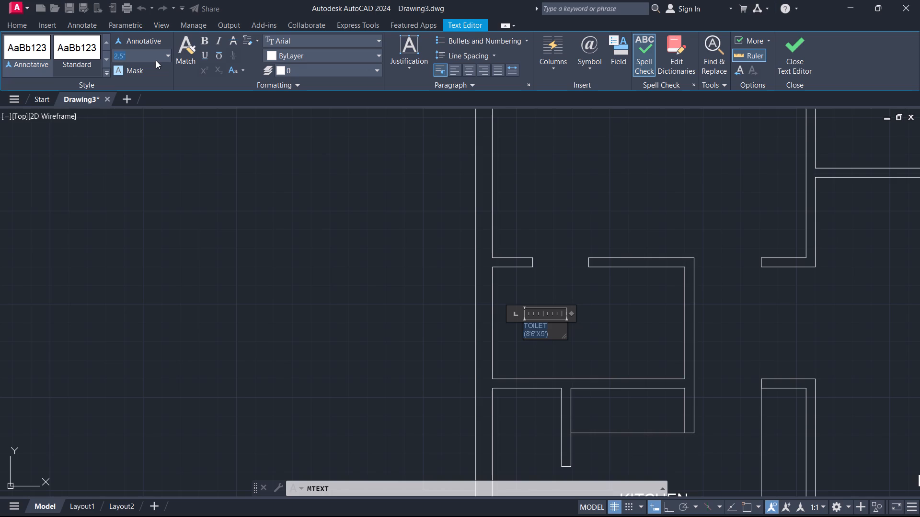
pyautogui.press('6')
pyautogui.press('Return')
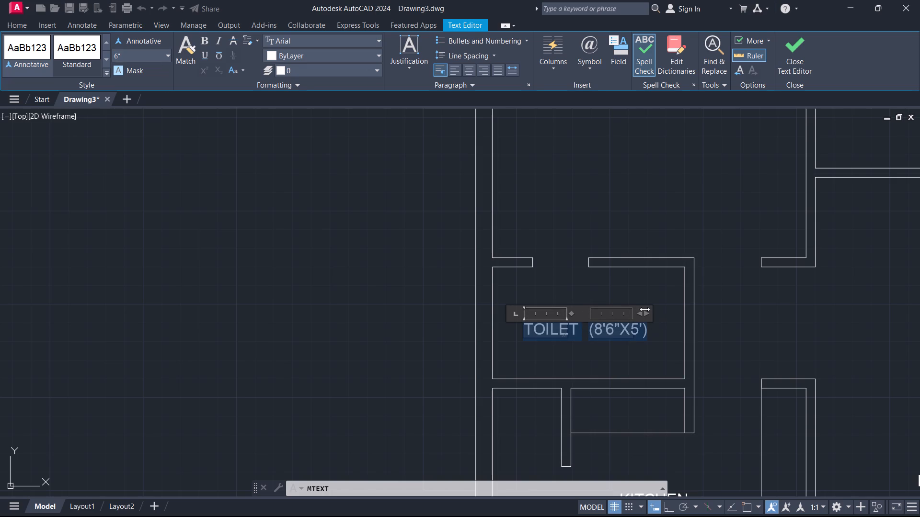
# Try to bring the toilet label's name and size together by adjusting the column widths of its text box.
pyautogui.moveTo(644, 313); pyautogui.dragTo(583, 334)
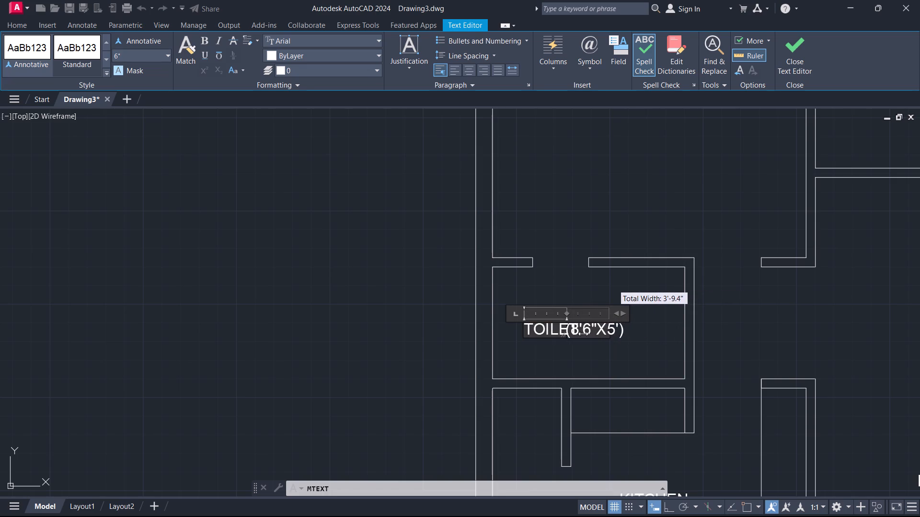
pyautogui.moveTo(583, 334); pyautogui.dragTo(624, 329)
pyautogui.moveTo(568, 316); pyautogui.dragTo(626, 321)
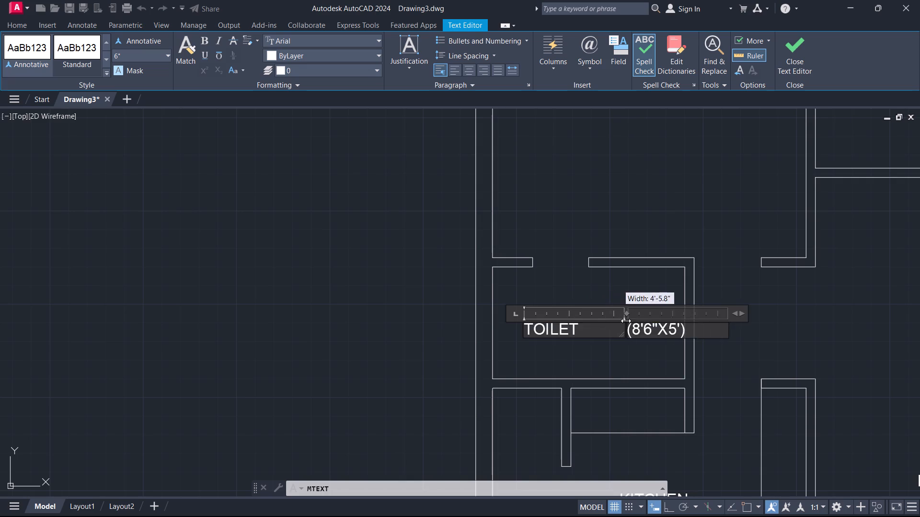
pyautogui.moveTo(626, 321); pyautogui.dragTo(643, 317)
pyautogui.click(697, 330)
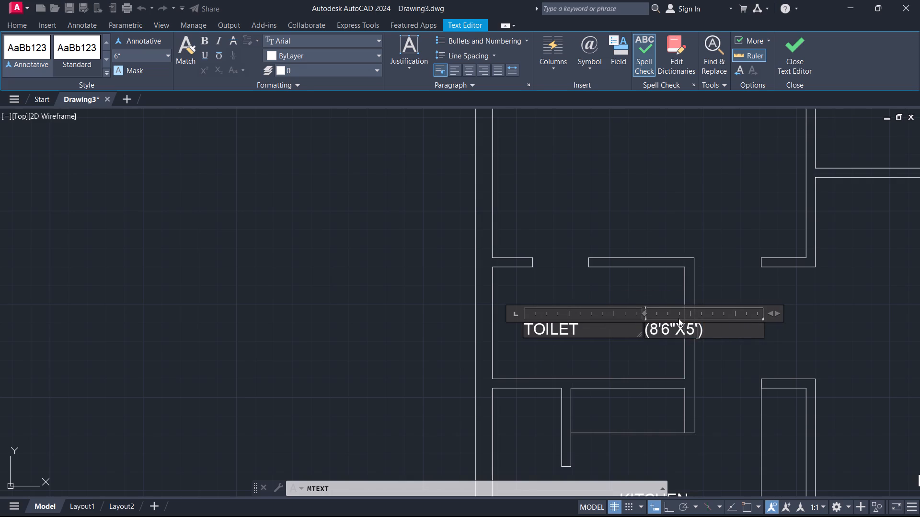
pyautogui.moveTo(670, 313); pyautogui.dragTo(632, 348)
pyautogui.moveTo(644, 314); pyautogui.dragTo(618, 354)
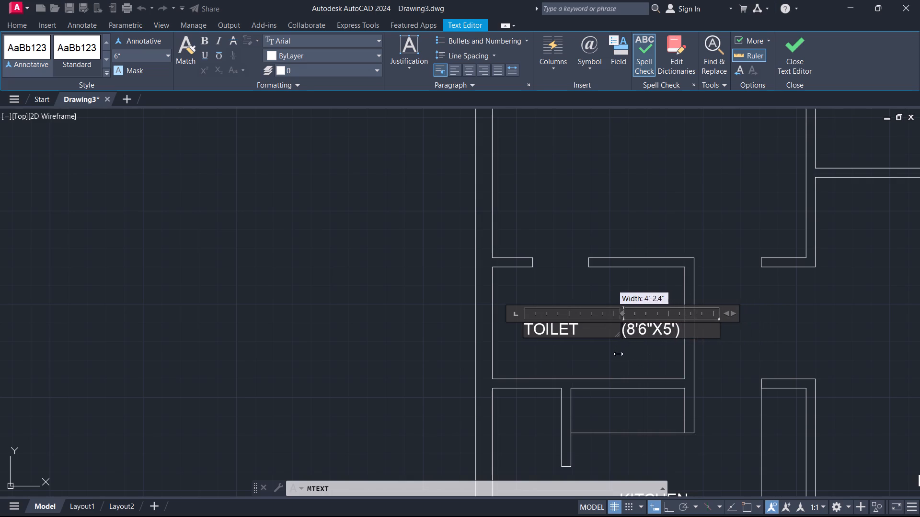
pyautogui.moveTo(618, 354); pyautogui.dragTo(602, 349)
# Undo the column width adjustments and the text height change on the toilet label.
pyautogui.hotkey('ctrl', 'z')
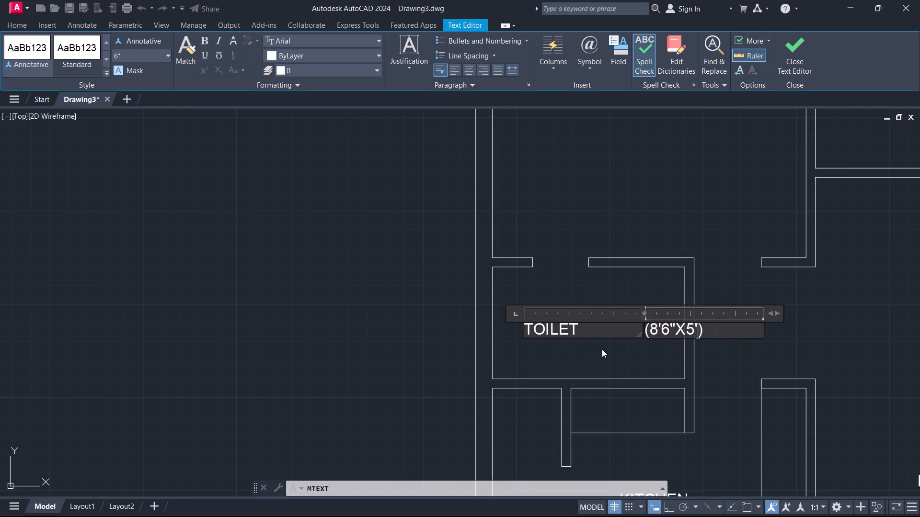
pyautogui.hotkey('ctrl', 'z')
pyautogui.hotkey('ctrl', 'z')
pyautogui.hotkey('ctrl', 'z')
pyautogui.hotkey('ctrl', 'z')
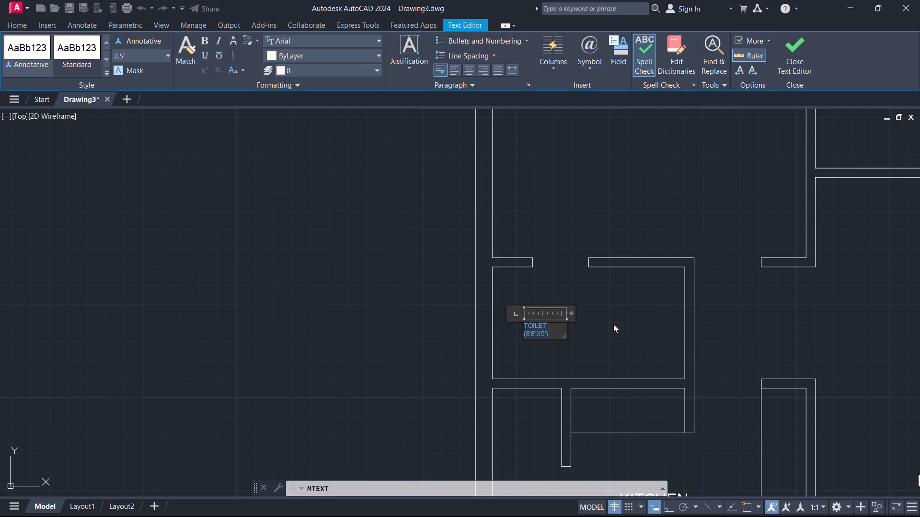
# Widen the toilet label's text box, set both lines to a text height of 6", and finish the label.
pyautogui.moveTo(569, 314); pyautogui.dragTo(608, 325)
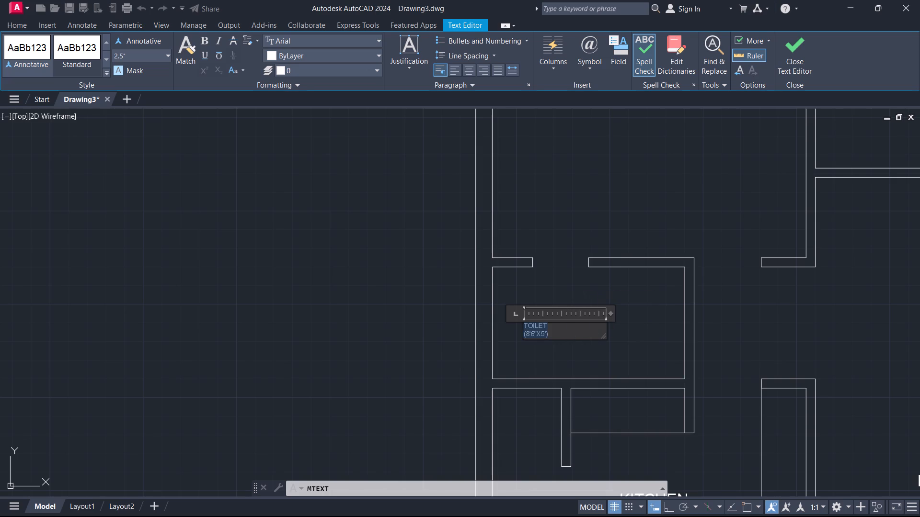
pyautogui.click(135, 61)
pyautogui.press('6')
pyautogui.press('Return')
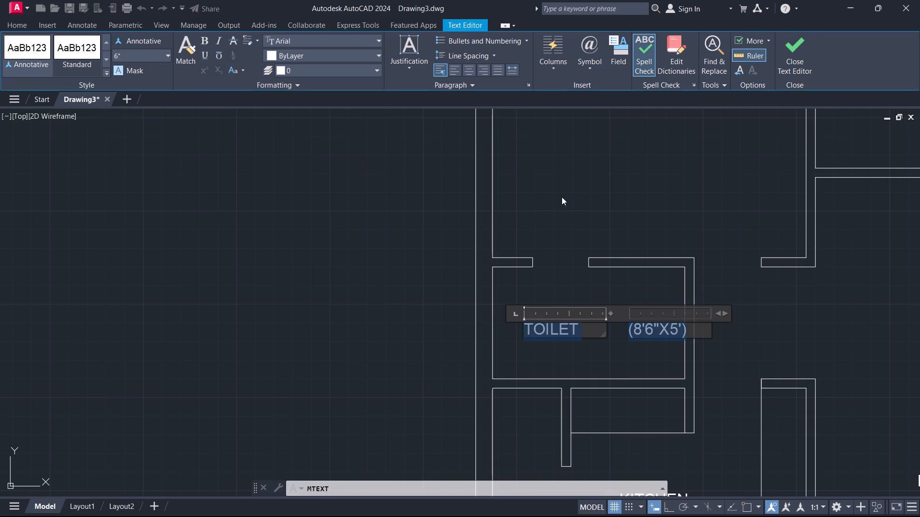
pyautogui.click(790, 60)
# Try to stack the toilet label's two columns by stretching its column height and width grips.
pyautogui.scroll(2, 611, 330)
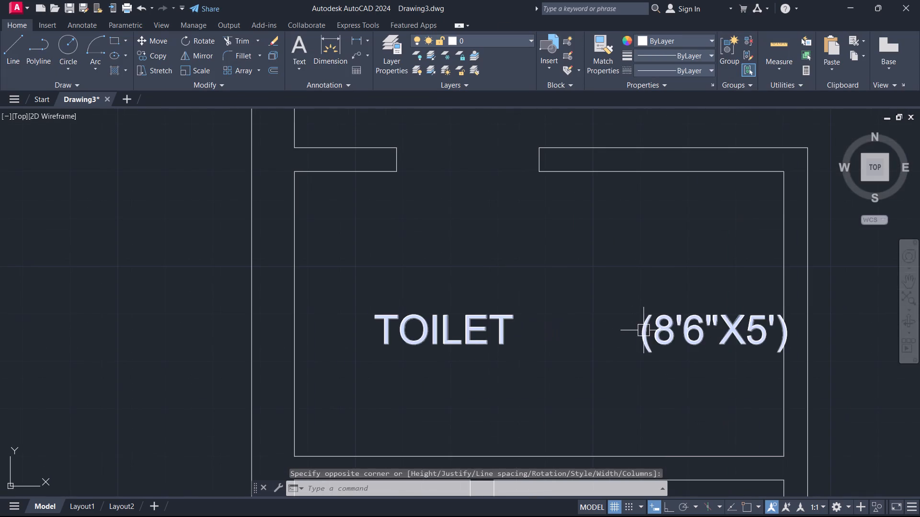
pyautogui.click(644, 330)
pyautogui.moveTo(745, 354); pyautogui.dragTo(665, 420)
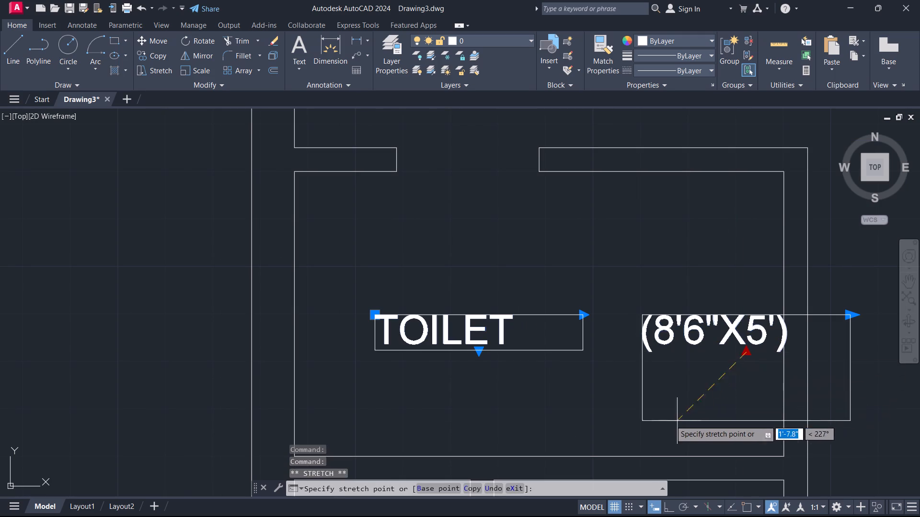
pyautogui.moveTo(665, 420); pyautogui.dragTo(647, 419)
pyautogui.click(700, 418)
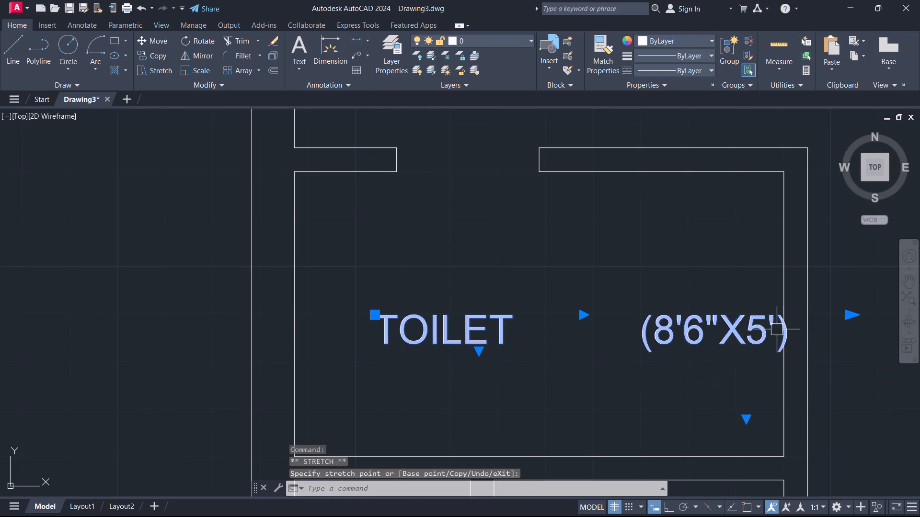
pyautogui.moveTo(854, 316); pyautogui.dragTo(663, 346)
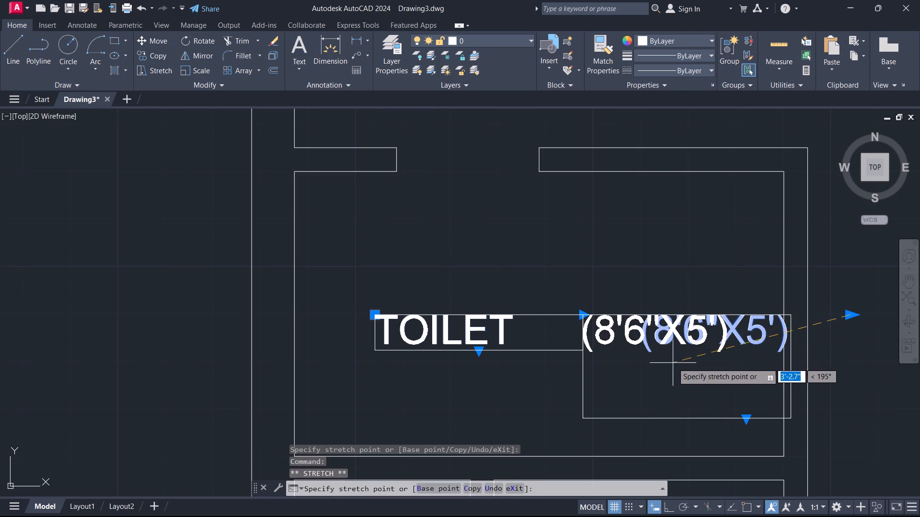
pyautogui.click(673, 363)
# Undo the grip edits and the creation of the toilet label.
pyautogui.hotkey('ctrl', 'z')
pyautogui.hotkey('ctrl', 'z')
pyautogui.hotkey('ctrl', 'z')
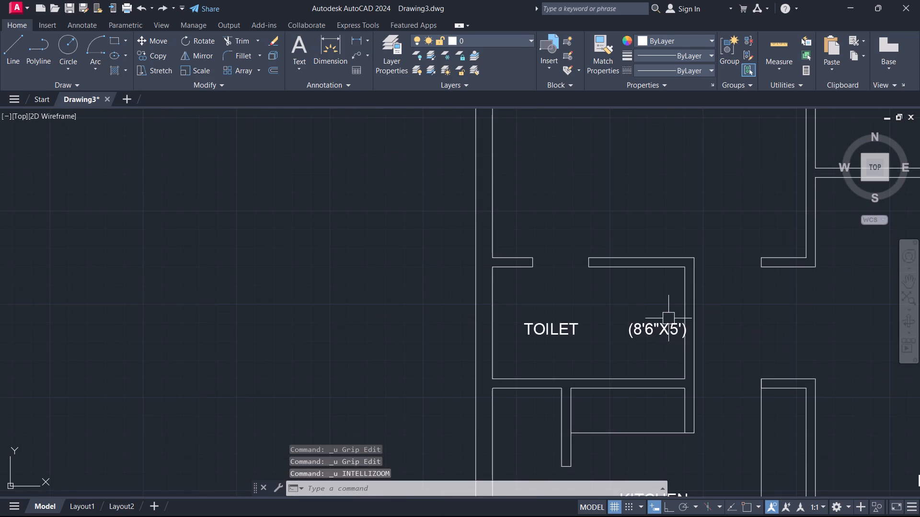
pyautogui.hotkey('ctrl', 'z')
# Place a new, wider multiline text box in the small room north of the kitchen and enter TOILET as its first line.
pyautogui.scroll(-1, 692, 354)
pyautogui.moveTo(693, 354); pyautogui.dragTo(686, 394, button='middle')
pyautogui.press('t')
pyautogui.press('space')
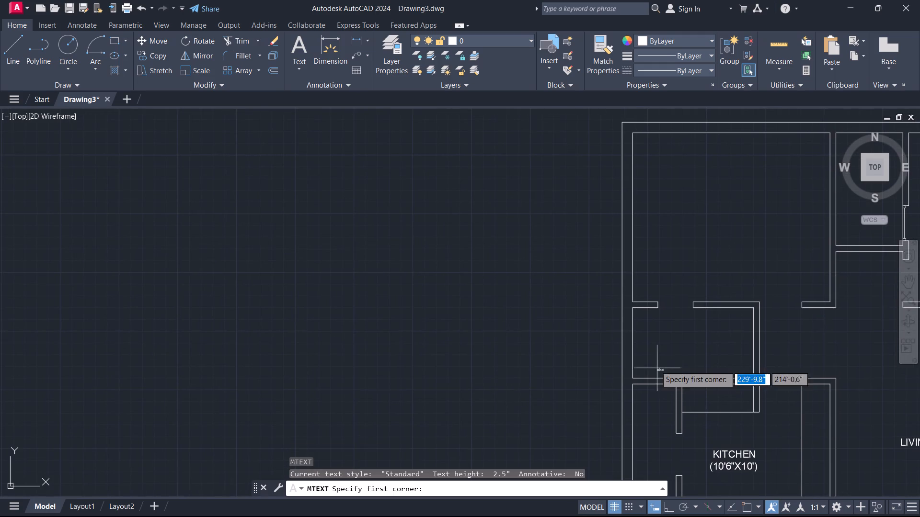
pyautogui.scroll(2, 654, 335)
pyautogui.moveTo(655, 335); pyautogui.dragTo(661, 337)
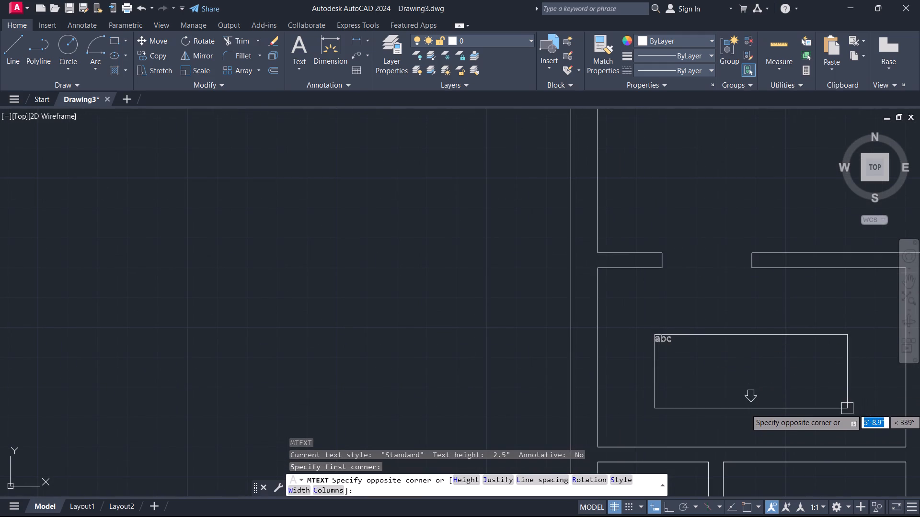
pyautogui.click(839, 402)
pyautogui.write('TOIL')
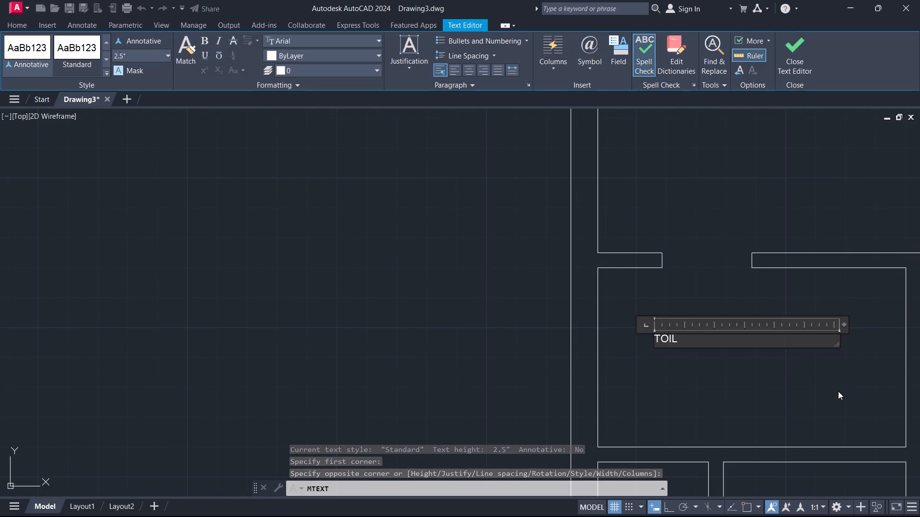
pyautogui.press('e')
pyautogui.press('t')
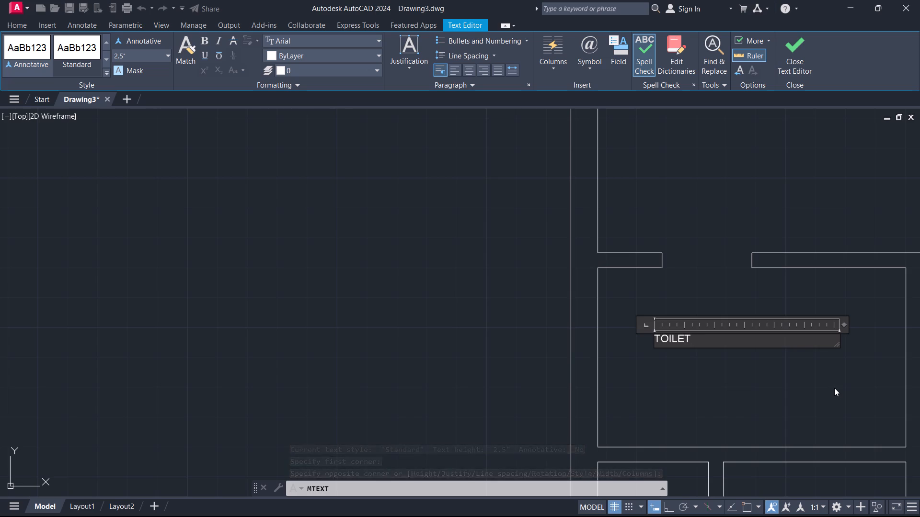
# Enter (8'6"X5') as the second line of the toilet label.
pyautogui.press('Return')
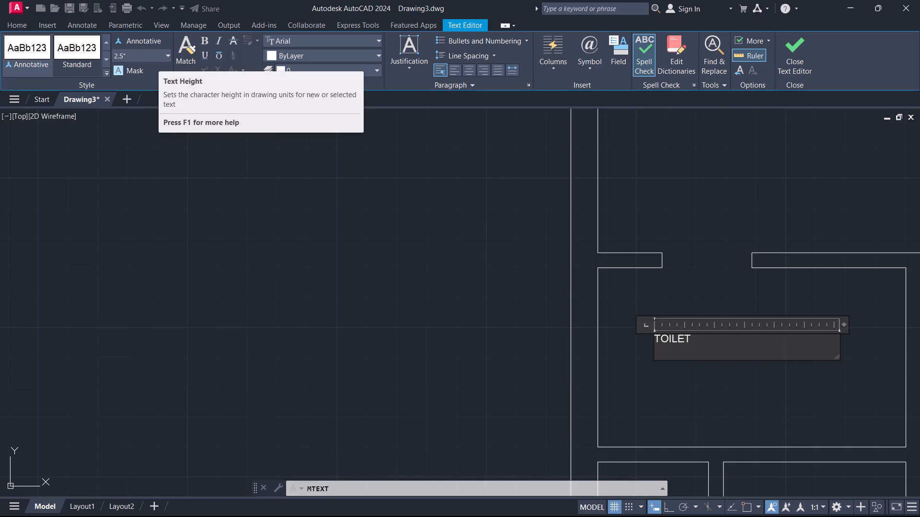
pyautogui.hotkey('shift', '(')
pyautogui.press('8')
pyautogui.press("'")
pyautogui.press('6')
pyautogui.hotkey('shift', '"')
pyautogui.write('X5')
pyautogui.press("'")
pyautogui.hotkey('shift', ')')
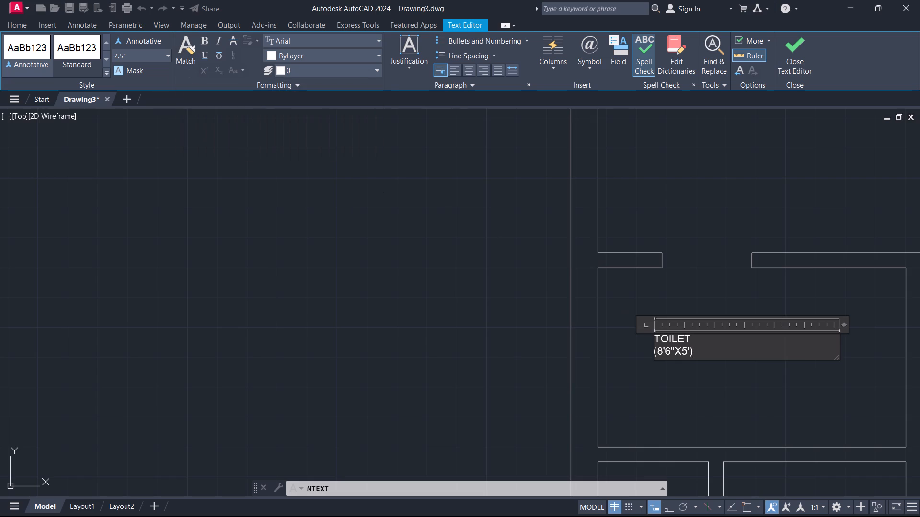
# Set both lines of the toilet label to a text height of 6" and finish the label.
pyautogui.moveTo(731, 348); pyautogui.dragTo(628, 310)
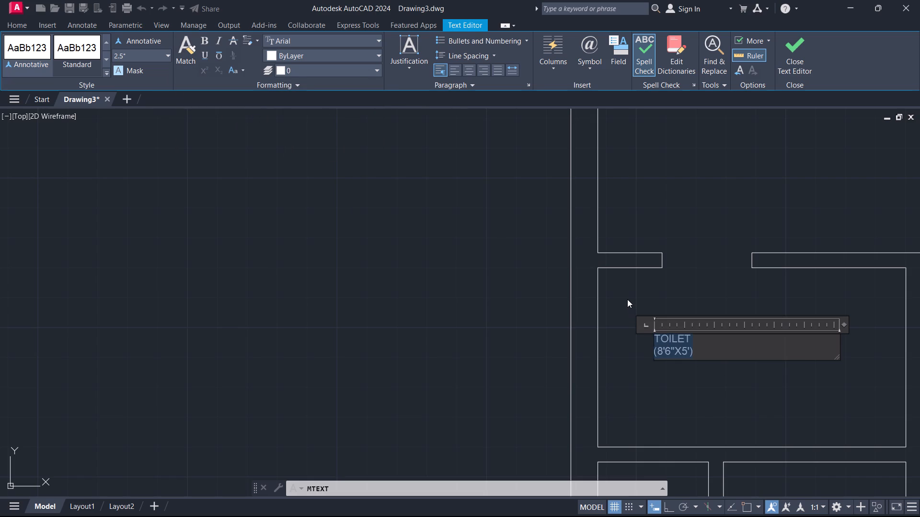
pyautogui.click(154, 57)
pyautogui.press('6')
pyautogui.press('Return')
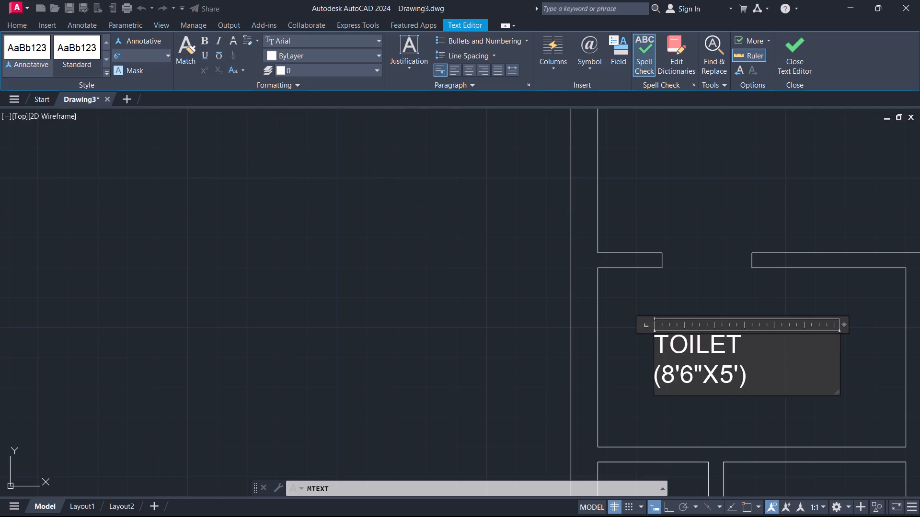
pyautogui.click(804, 48)
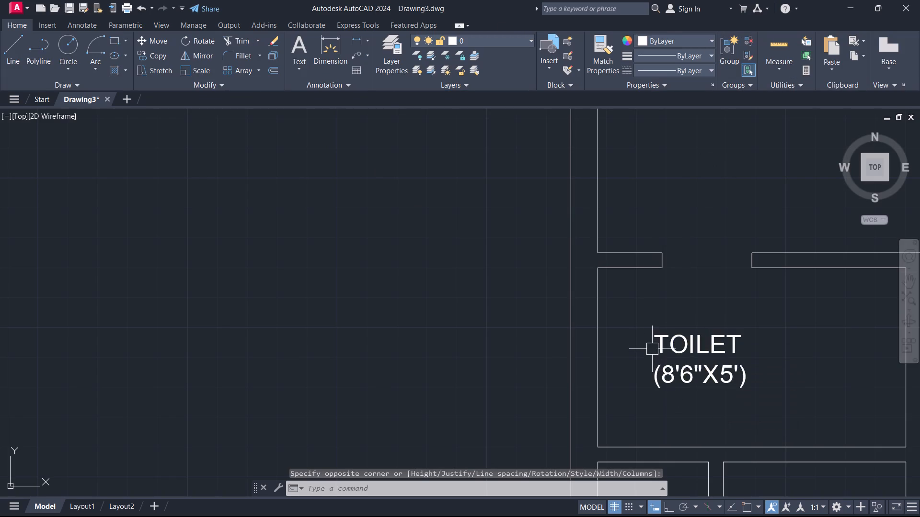
# Place a multiline text box in the large room north of the toilet and enter MASTER BEDROOM as its first line.
pyautogui.scroll(-1, 652, 348)
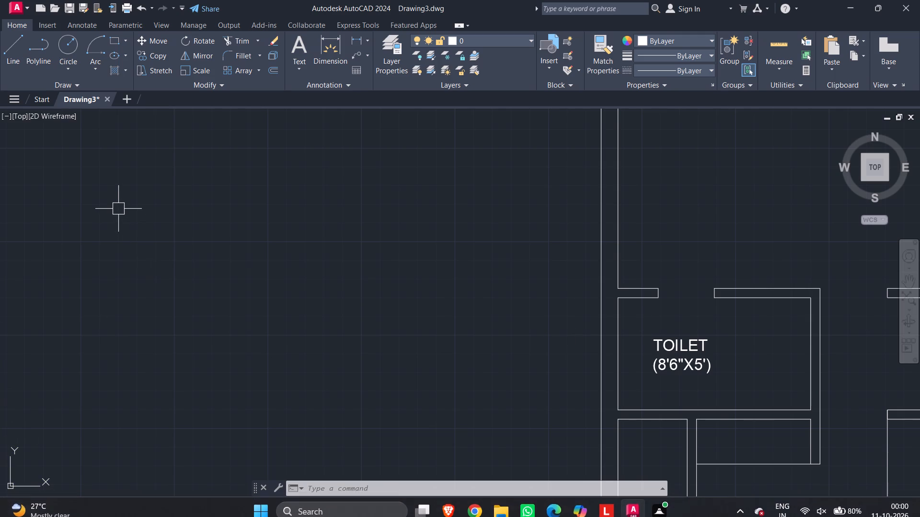
pyautogui.scroll(-2, 438, 221)
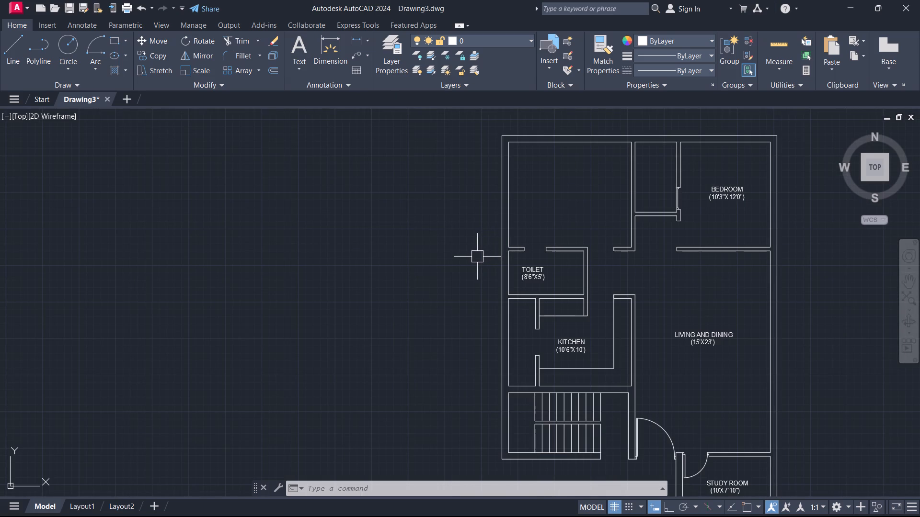
pyautogui.scroll(1, 552, 195)
pyautogui.moveTo(553, 193); pyautogui.dragTo(644, 281, button='middle')
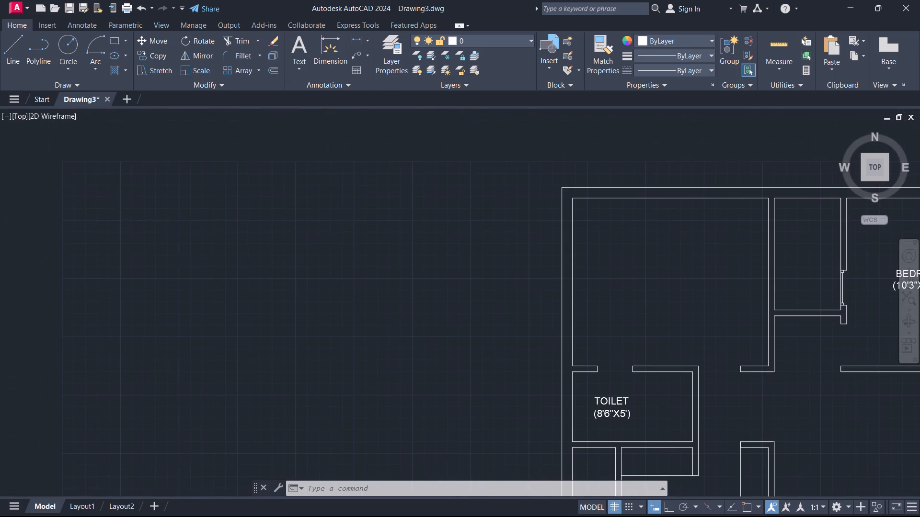
pyautogui.press('t')
pyautogui.press('space')
pyautogui.middleClick(641, 277)
pyautogui.scroll(1, 641, 277)
pyautogui.click(623, 254)
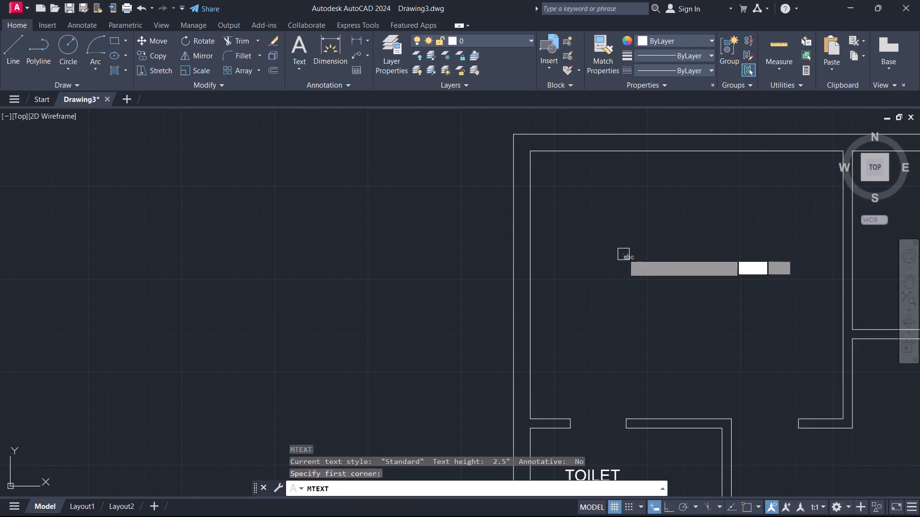
pyautogui.click(714, 321)
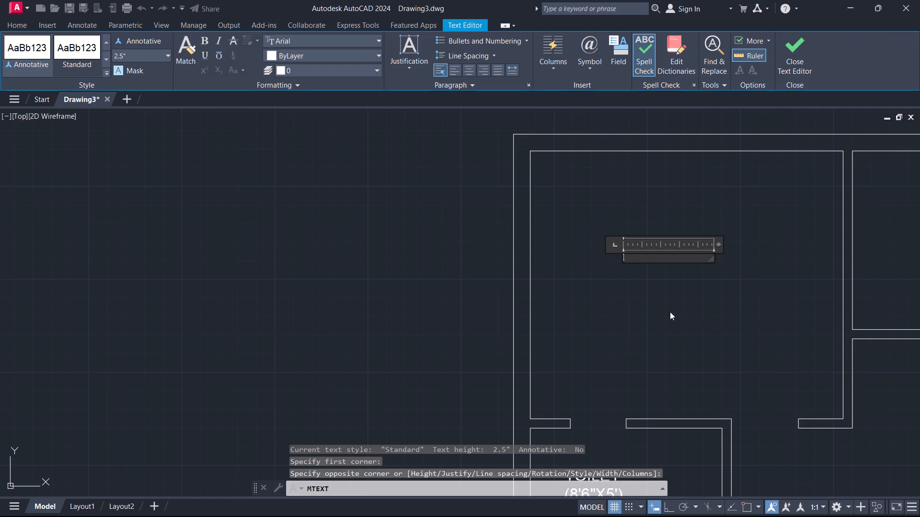
pyautogui.press('m')
pyautogui.write('AS')
pyautogui.press('t')
pyautogui.press('e')
pyautogui.write('R')
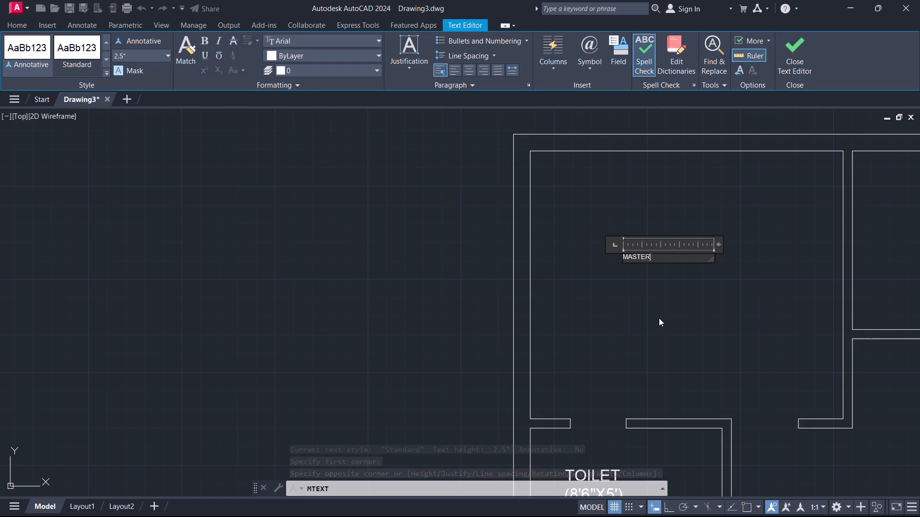
pyautogui.press('space')
pyautogui.press('n')
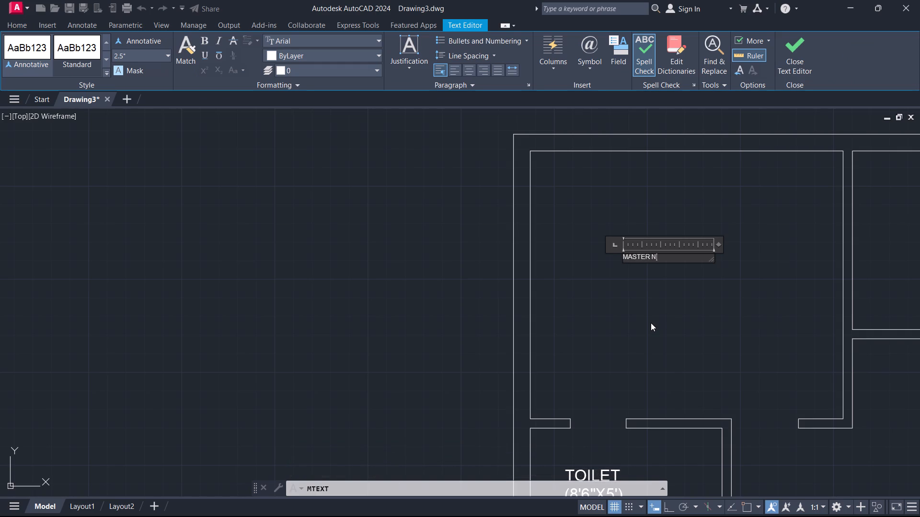
pyautogui.press('BackSpace')
pyautogui.write('BED')
pyautogui.press('r')
pyautogui.write('OO')
pyautogui.press('m')
# Enter (14'X12') as the second line of the master bedroom label.
pyautogui.press('Return')
pyautogui.hotkey('shift', '(')
pyautogui.write('14')
pyautogui.press("'")
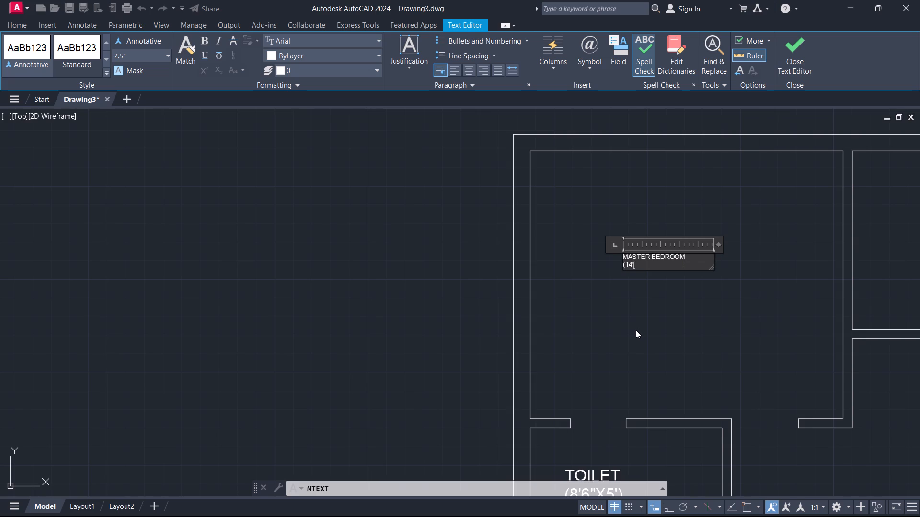
pyautogui.write('X12')
pyautogui.press("'")
pyautogui.hotkey('shift', ')')
# Indent the size line by seven spaces so that (14'X12') sits roughly centred beneath MASTER BEDROOM.
pyautogui.press('Left')
pyautogui.press('Left')
pyautogui.press('Left')
pyautogui.press('Left')
pyautogui.press('Left')
pyautogui.press('Left')
pyautogui.press('Left')
pyautogui.press('Left')
pyautogui.press('Left')
pyautogui.press('Left')
pyautogui.press('Right')
pyautogui.press('space')
pyautogui.press('space')
pyautogui.press('space')
pyautogui.press('space')
pyautogui.press('space')
pyautogui.press('space')
pyautogui.press('space')
# Set both lines of the master bedroom label to a text height of 6".
pyautogui.moveTo(670, 266); pyautogui.dragTo(596, 225)
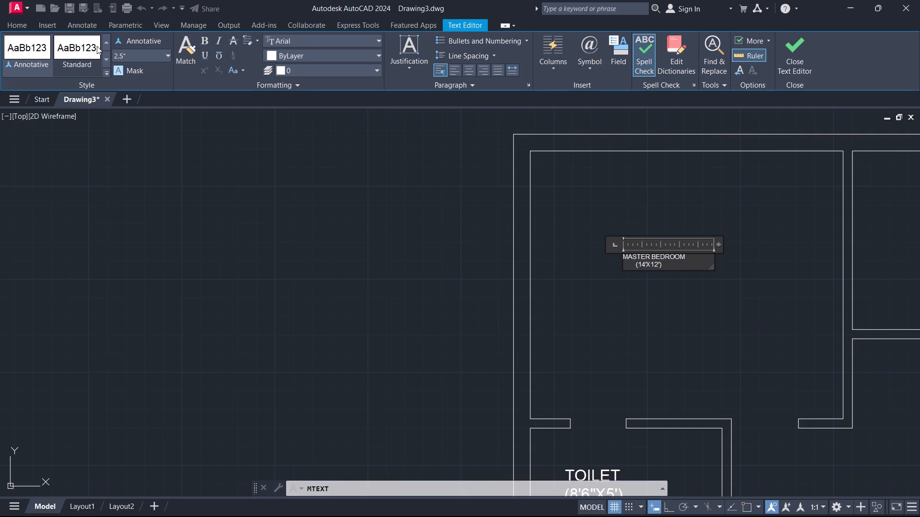
pyautogui.click(140, 52)
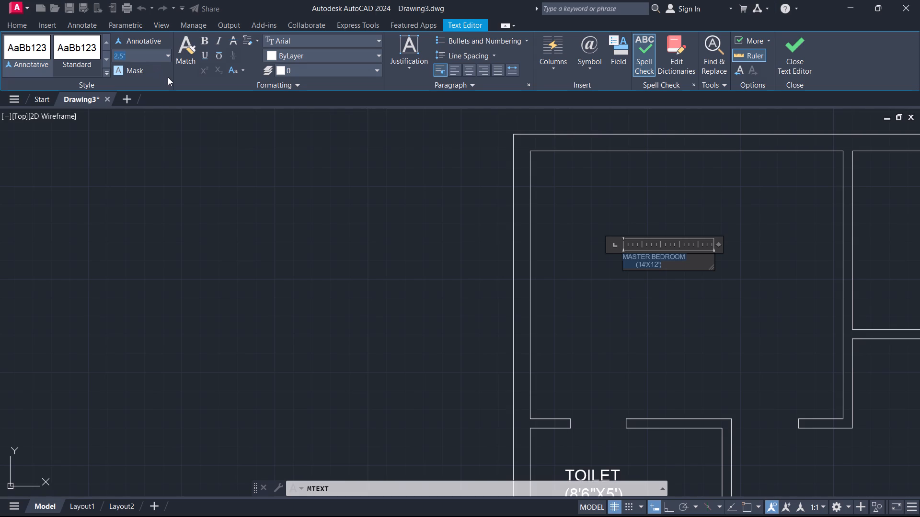
pyautogui.press('1')
pyautogui.press('BackSpace')
pyautogui.press('6')
pyautogui.press('Return')
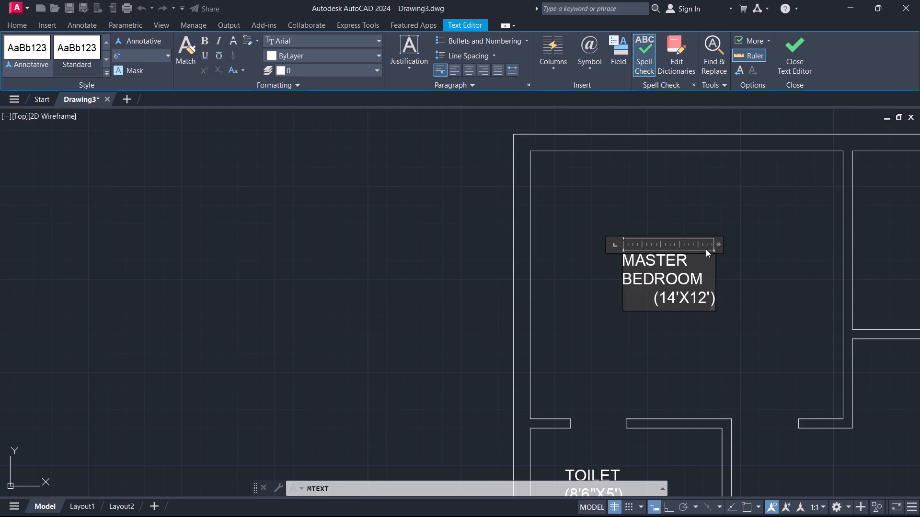
# Widen the master bedroom label's text box so MASTER BEDROOM fits on one line, and finish editing the text.
pyautogui.moveTo(716, 244); pyautogui.dragTo(783, 253)
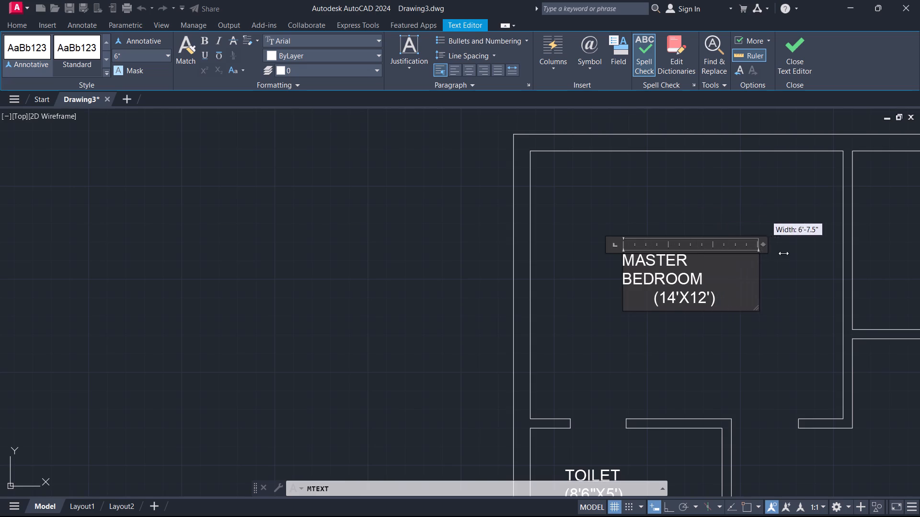
pyautogui.moveTo(783, 253); pyautogui.dragTo(788, 254)
pyautogui.click(792, 56)
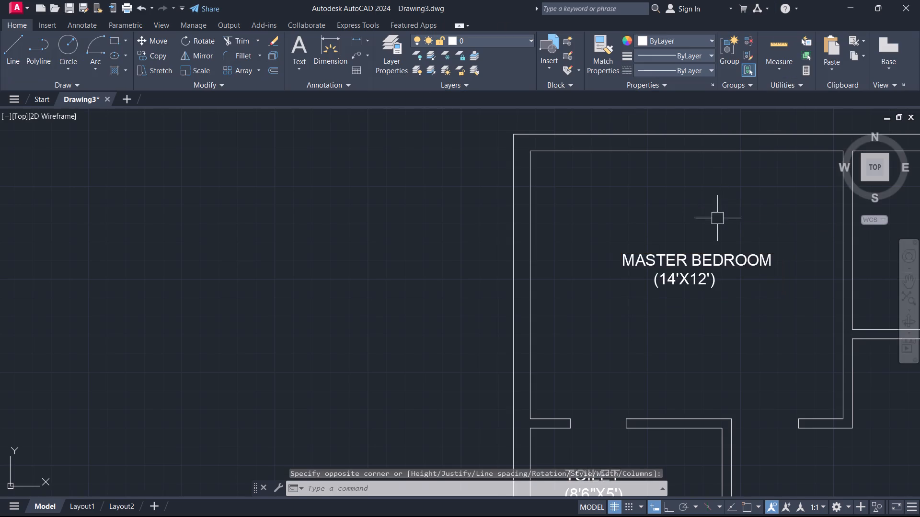
# Rotate the two door-leaf lines in the bedroom's west doorway 90° about the lower jamb corner, opening into the small room.
pyautogui.scroll(-1, 715, 243)
pyautogui.moveTo(701, 250); pyautogui.dragTo(482, 298, button='middle')
pyautogui.scroll(3, 714, 353)
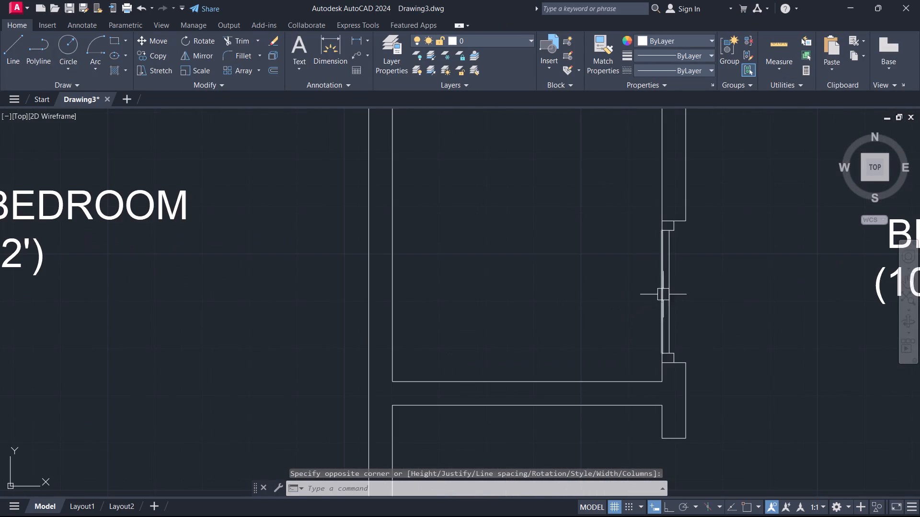
pyautogui.click(688, 276)
pyautogui.click(652, 273)
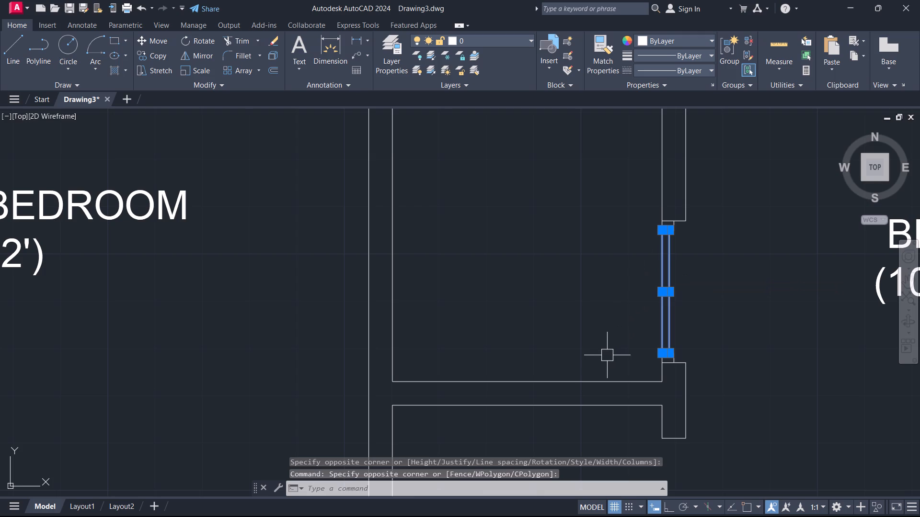
pyautogui.press('r')
pyautogui.press('o')
pyautogui.press('space')
pyautogui.scroll(2, 619, 382)
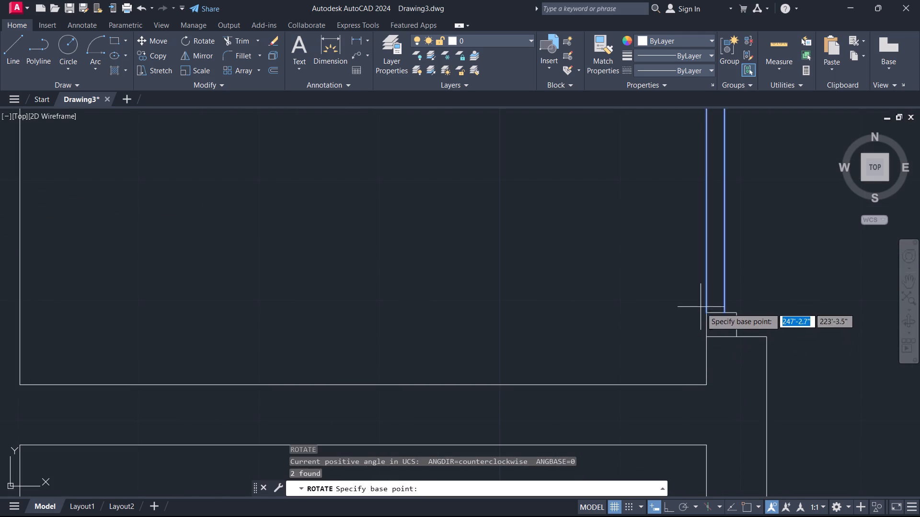
pyautogui.press('F3')
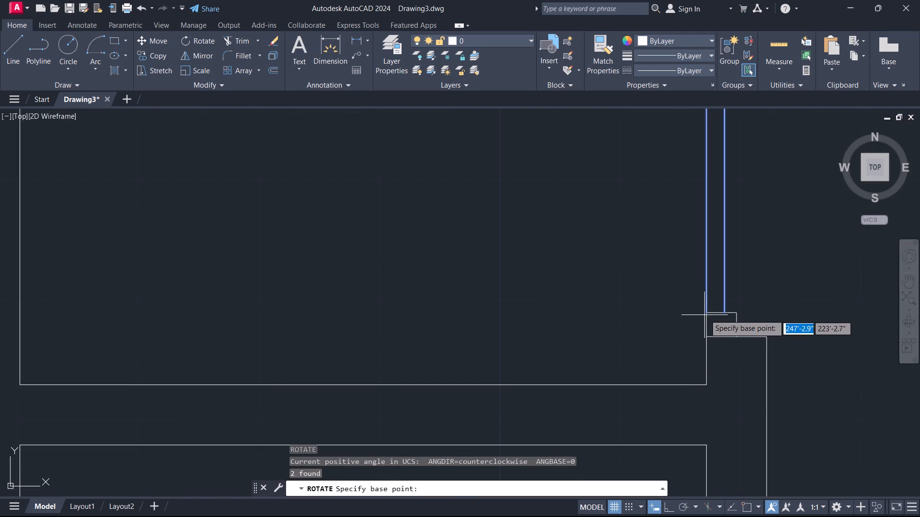
pyautogui.click(705, 314)
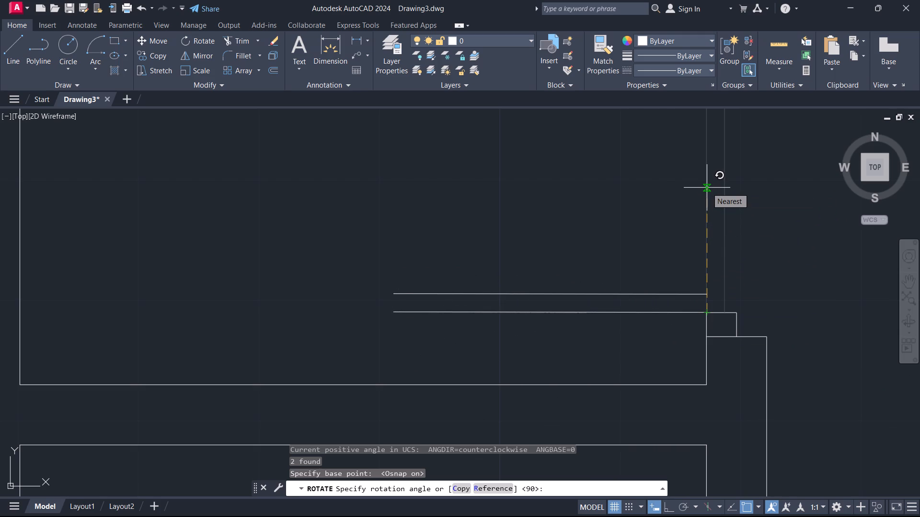
pyautogui.press('F8')
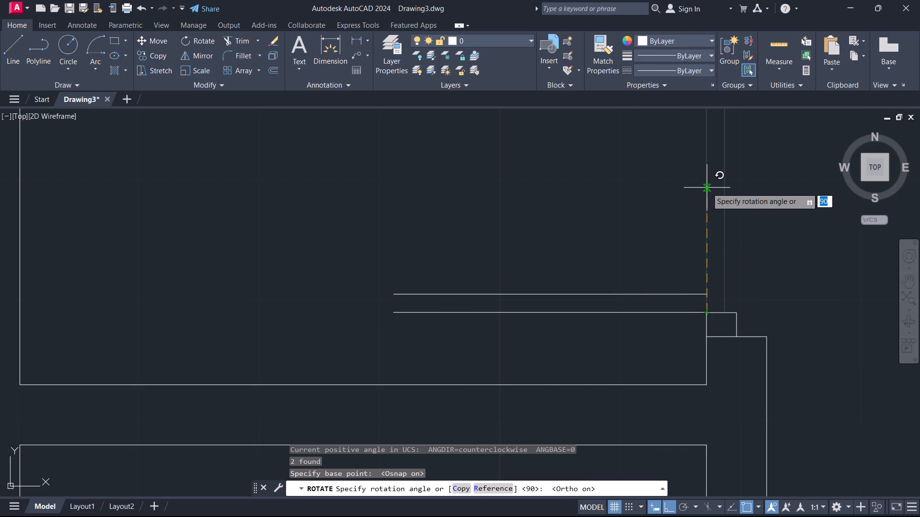
pyautogui.click(707, 188)
pyautogui.press('Escape')
pyautogui.scroll(-1, 681, 238)
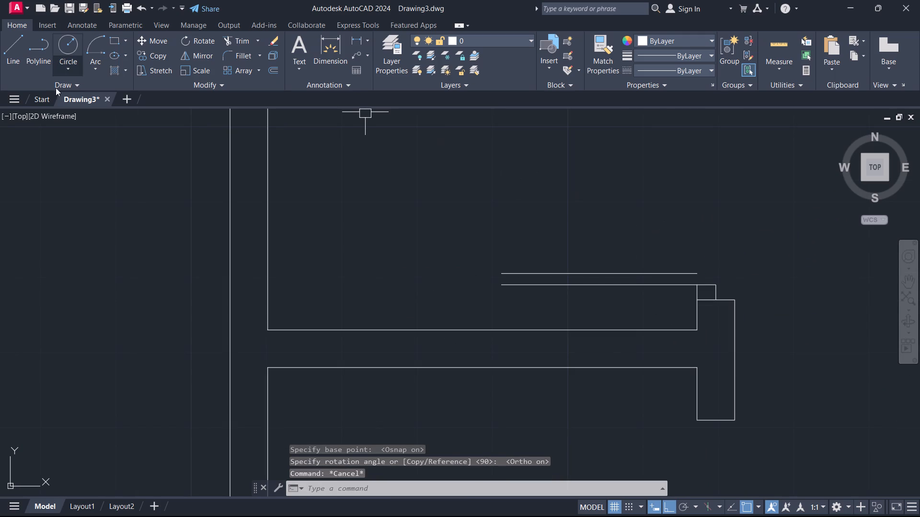
# Draw the door's swing arc from the upper jamb corner, centred on the hinge corner, to the open leaf's tip.
pyautogui.click(96, 48)
pyautogui.scroll(-1, 569, 225)
pyautogui.moveTo(569, 225); pyautogui.dragTo(533, 284, button='middle')
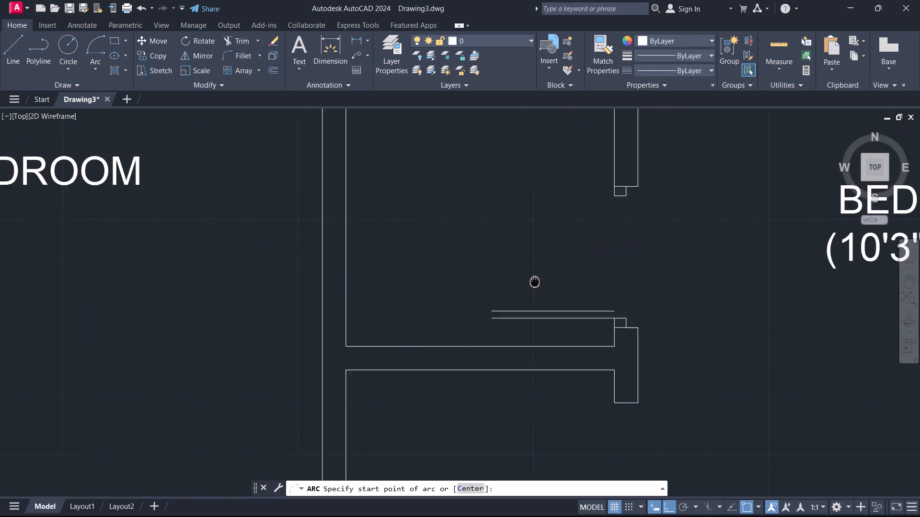
pyautogui.moveTo(533, 284); pyautogui.dragTo(532, 306, button='middle')
pyautogui.click(610, 222)
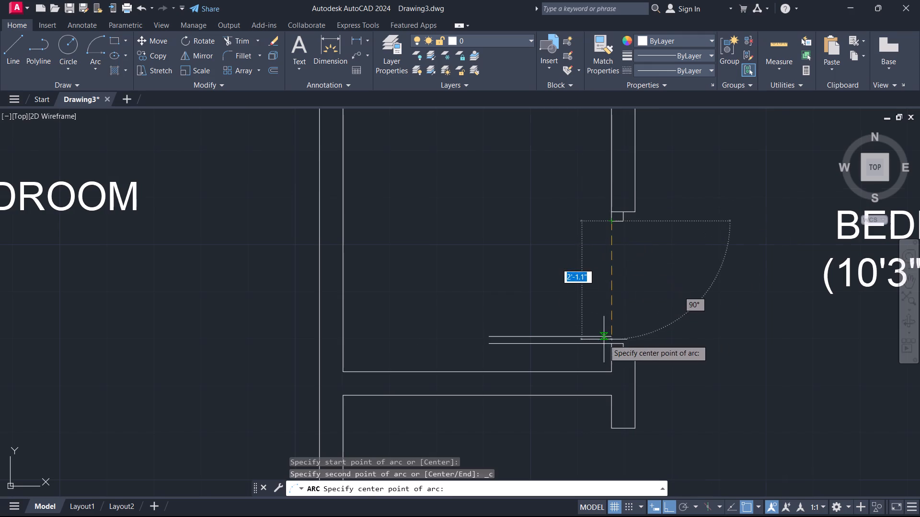
pyautogui.scroll(3, 604, 339)
pyautogui.click(629, 358)
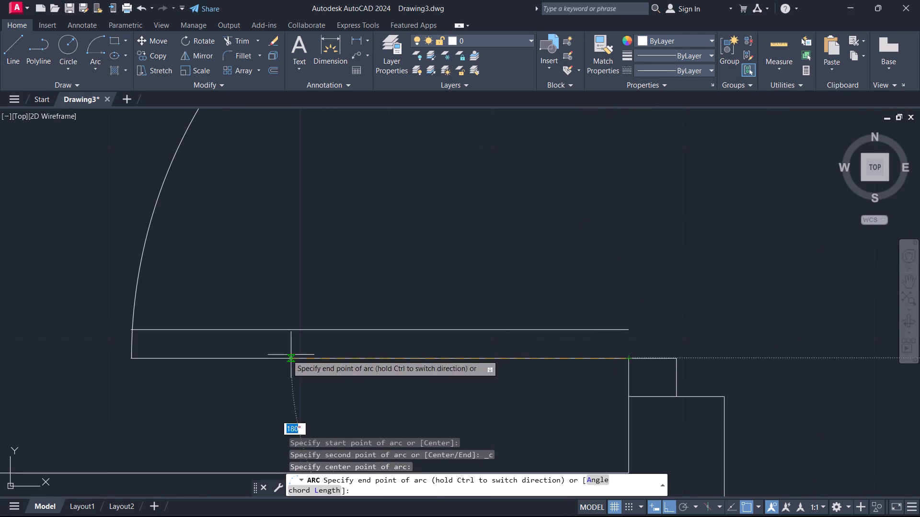
pyautogui.click(129, 360)
pyautogui.press('Escape')
# Trim the end of the upper door-leaf line that projects beyond the swing arc.
pyautogui.scroll(6, 125, 347)
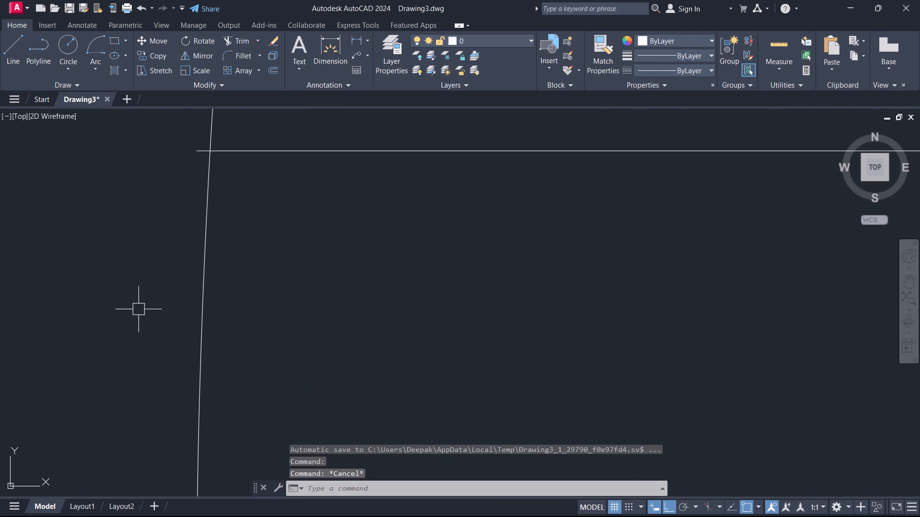
pyautogui.scroll(1, 184, 255)
pyautogui.moveTo(184, 254); pyautogui.dragTo(216, 348, button='middle')
pyautogui.press('t')
pyautogui.press('r')
pyautogui.scroll(2, 237, 237)
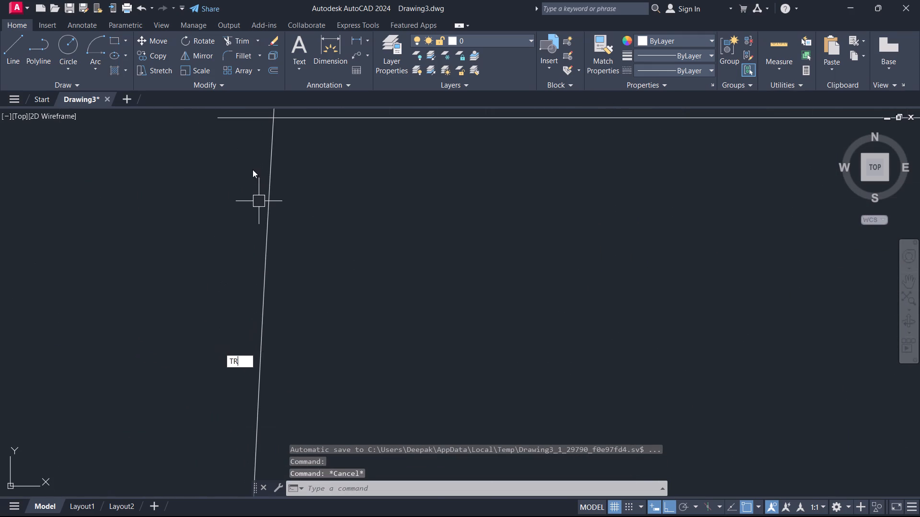
pyautogui.moveTo(251, 169); pyautogui.dragTo(252, 311, button='middle')
pyautogui.press('Escape')
pyautogui.write('TR')
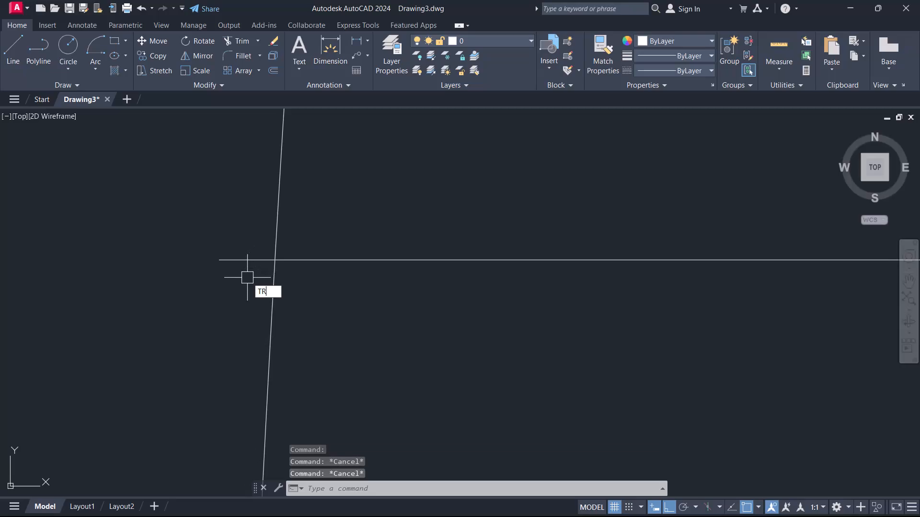
pyautogui.press('space')
pyautogui.click(247, 278)
pyautogui.click(254, 229)
pyautogui.press('Escape')
pyautogui.scroll(-4, 254, 230)
pyautogui.scroll(-8, 293, 280)
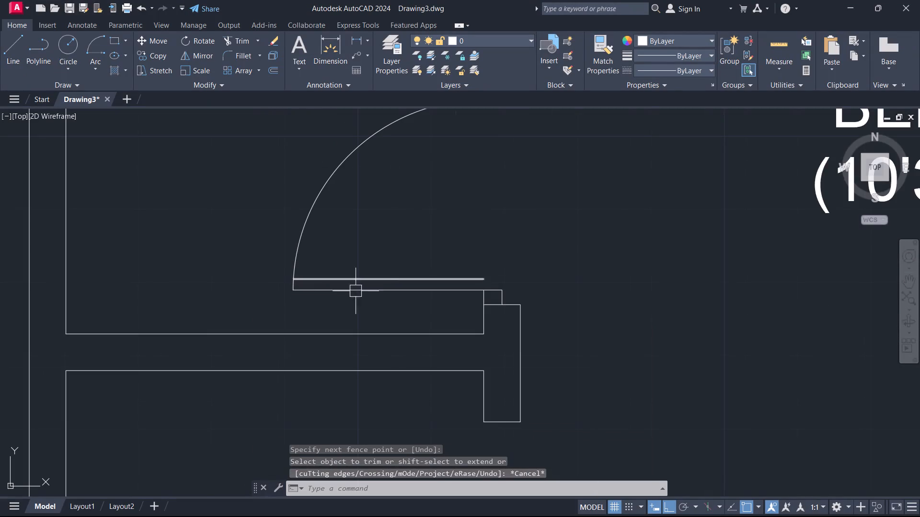
# Draw a short line joining the two door-leaf lines at the hinge end.
pyautogui.scroll(2, 505, 278)
pyautogui.press('l')
pyautogui.press('space')
pyautogui.scroll(1, 446, 303)
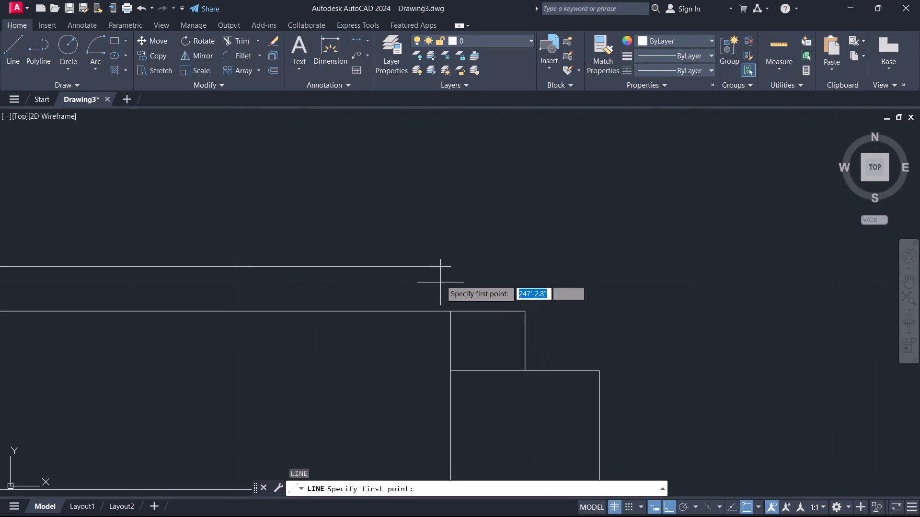
pyautogui.click(451, 262)
pyautogui.click(452, 306)
pyautogui.press('Escape')
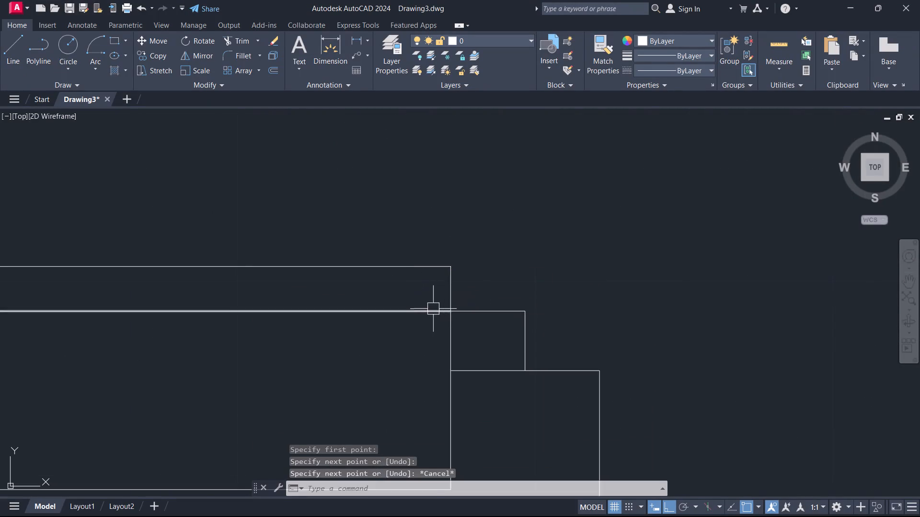
# Examine the floor plan from the bedrooms down through the toilet, kitchen and living area to the staircase.
pyautogui.scroll(-5, 428, 309)
pyautogui.moveTo(367, 324); pyautogui.dragTo(545, 328, button='middle')
pyautogui.scroll(-2, 456, 304)
pyautogui.moveTo(453, 304); pyautogui.dragTo(459, 318, button='middle')
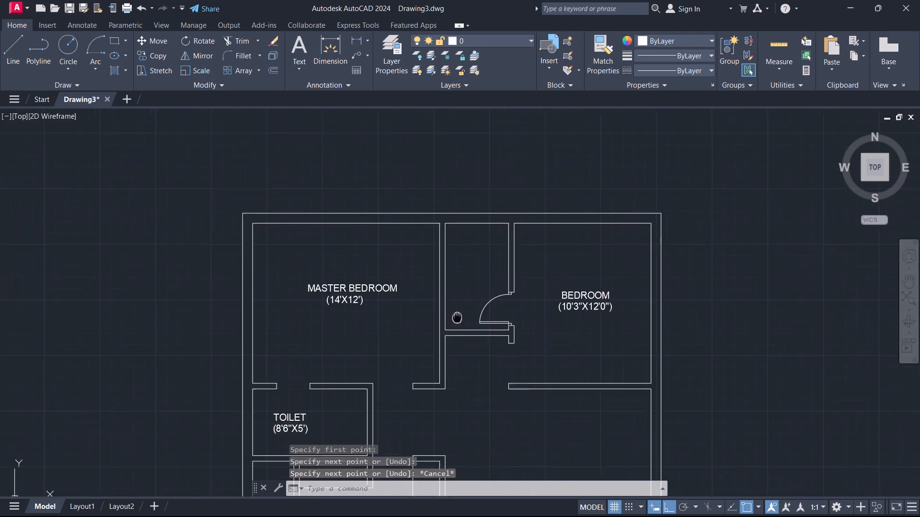
pyautogui.moveTo(459, 318); pyautogui.dragTo(604, 283, button='middle')
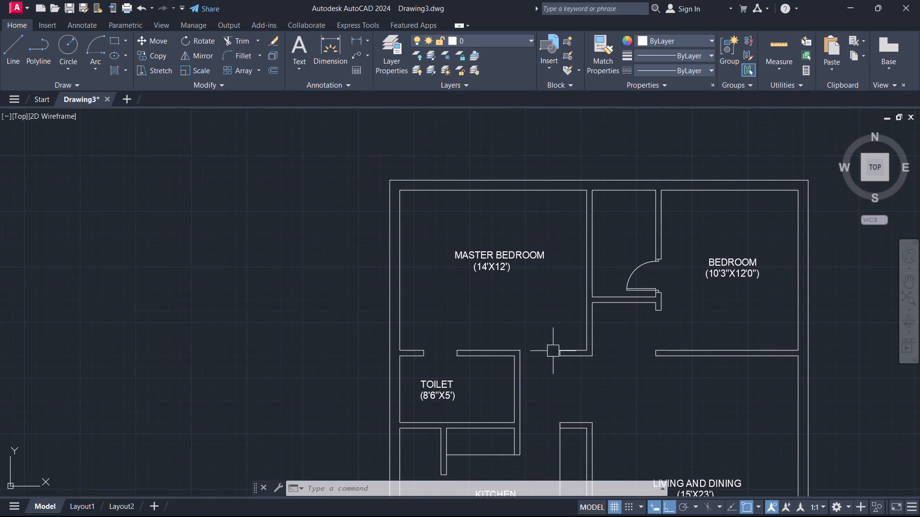
pyautogui.moveTo(554, 383); pyautogui.dragTo(605, 281, button='middle')
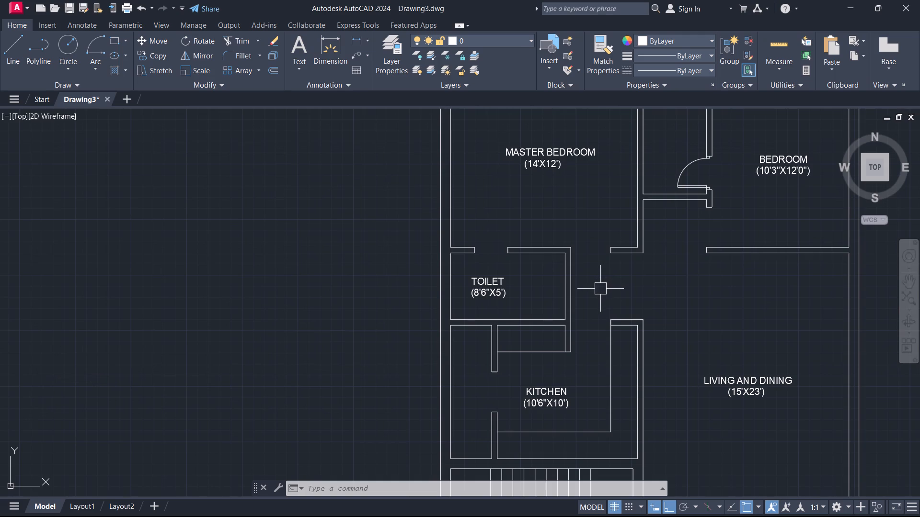
pyautogui.scroll(-2, 610, 319)
pyautogui.moveTo(656, 392); pyautogui.dragTo(739, 288, button='middle')
pyautogui.scroll(1, 656, 392)
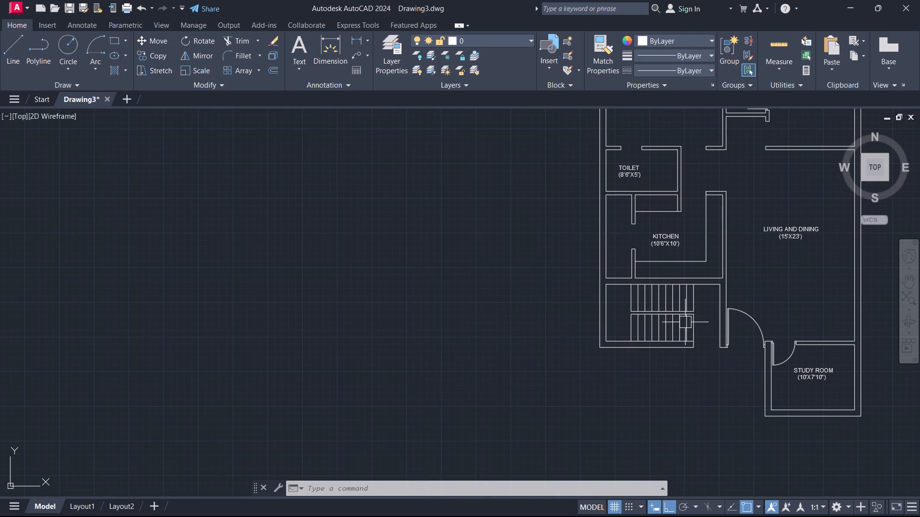
pyautogui.scroll(3, 653, 324)
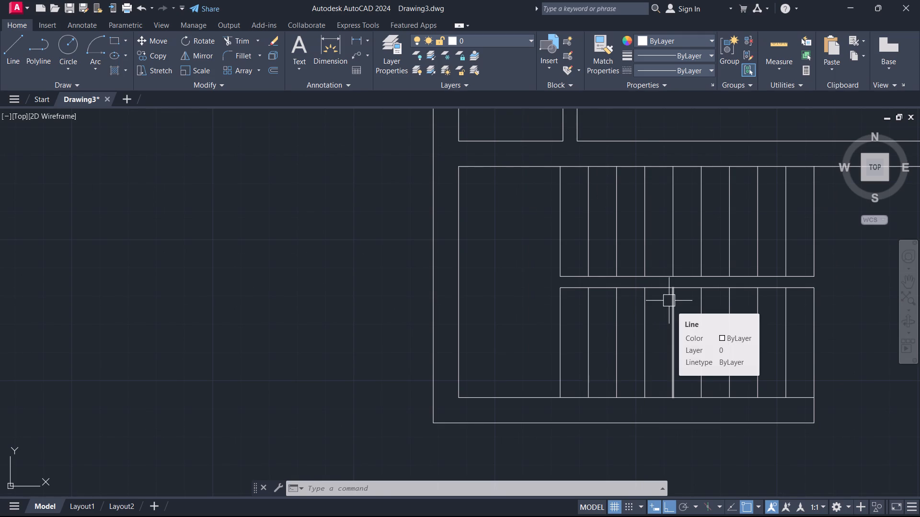
pyautogui.hotkey('alt', 'Tab')
pyautogui.hotkey('alt', 'Tab')
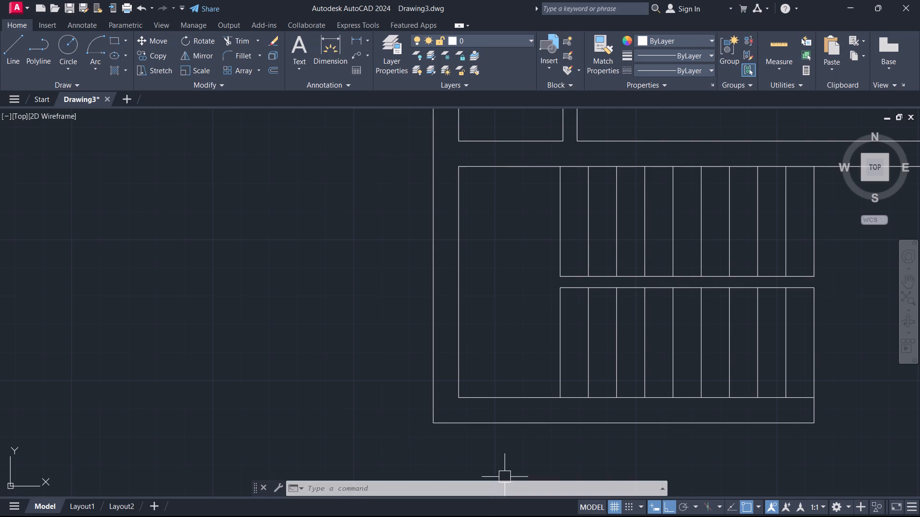
# Draw the stair walk line from the lower flight's easternmost inner riser midpoint across the landing, with a short return to the upper flight's second riser midpoint.
pyautogui.press('l')
pyautogui.press('space')
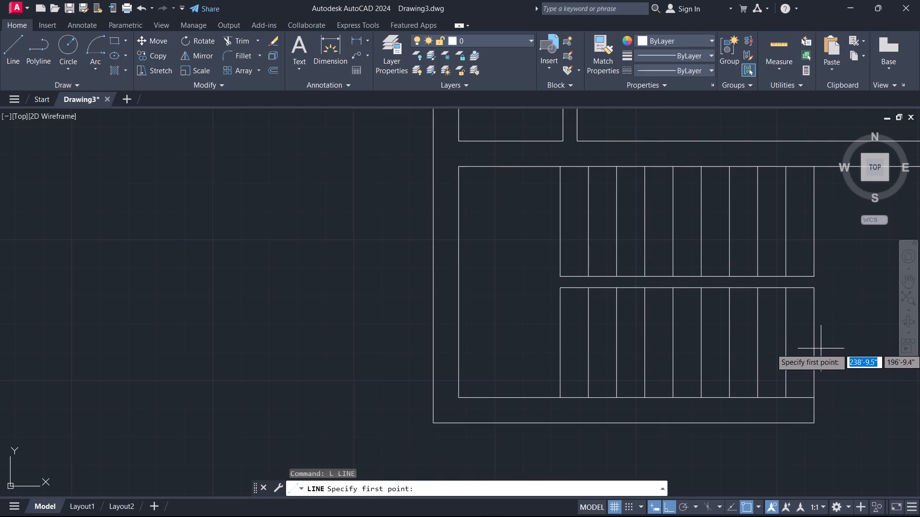
pyautogui.click(789, 346)
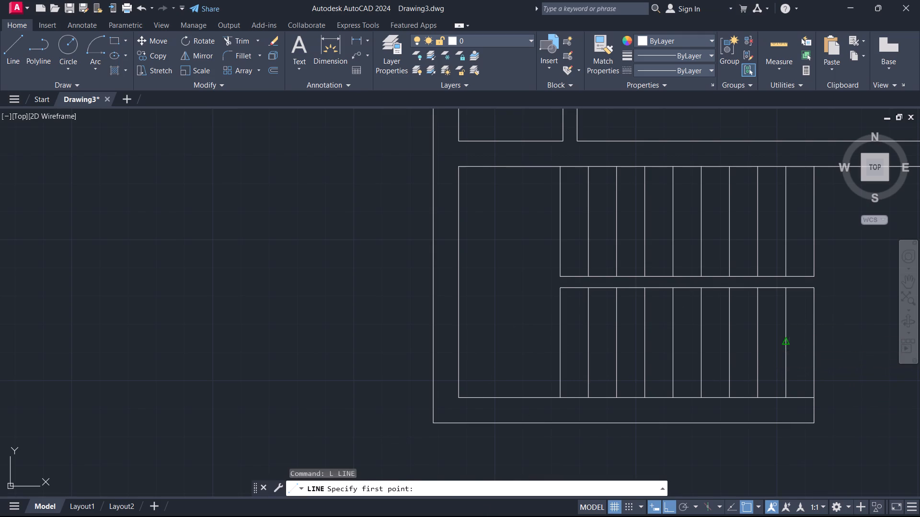
pyautogui.click(509, 326)
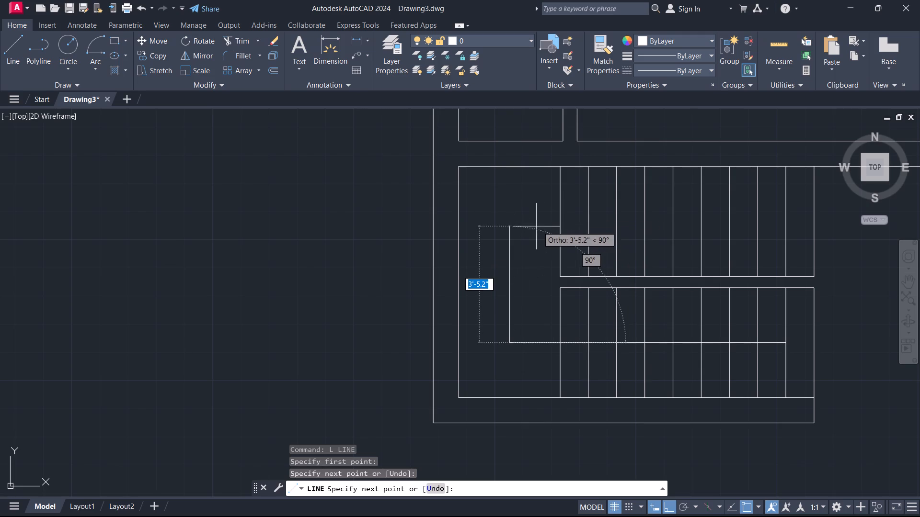
pyautogui.click(505, 204)
pyautogui.press('Escape')
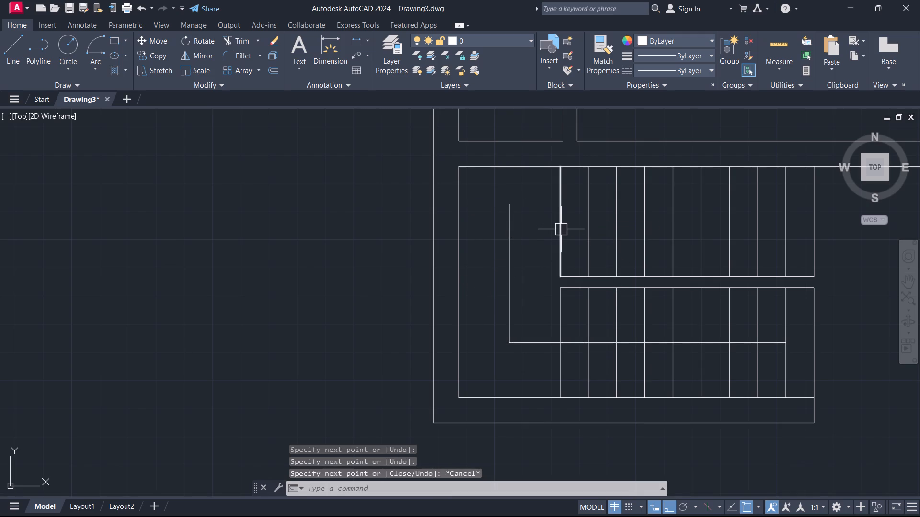
pyautogui.write('L')
pyautogui.press('space')
pyautogui.click(591, 221)
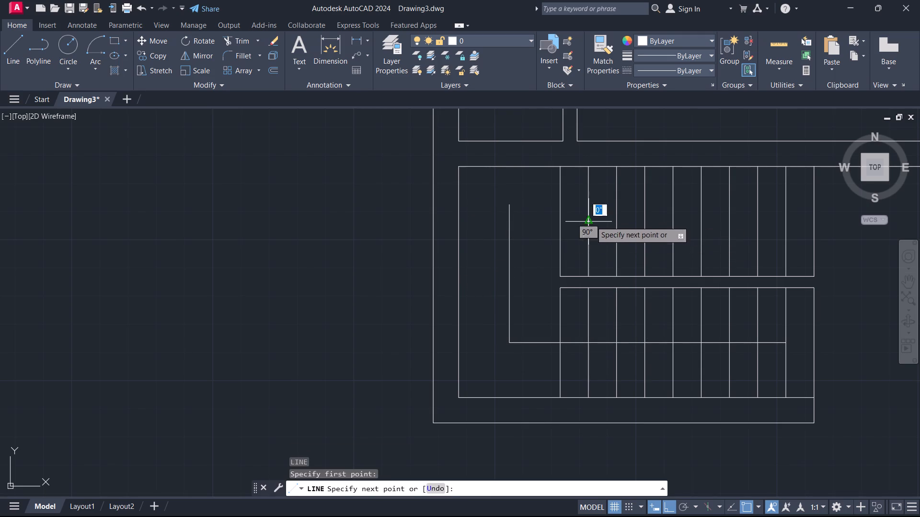
pyautogui.click(504, 222)
pyautogui.press('Escape')
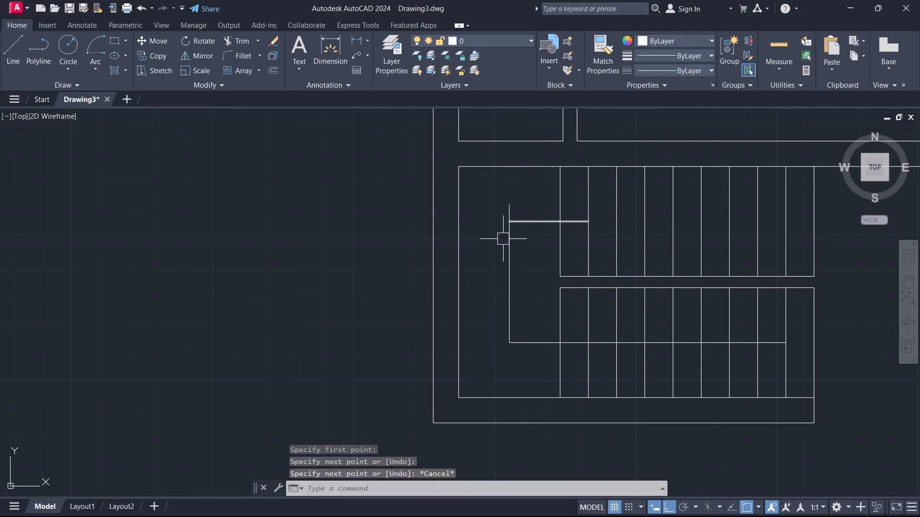
# Trim the landing's vertical walk line where it projects above the upper flight's walk line.
pyautogui.write('TR')
pyautogui.press('space')
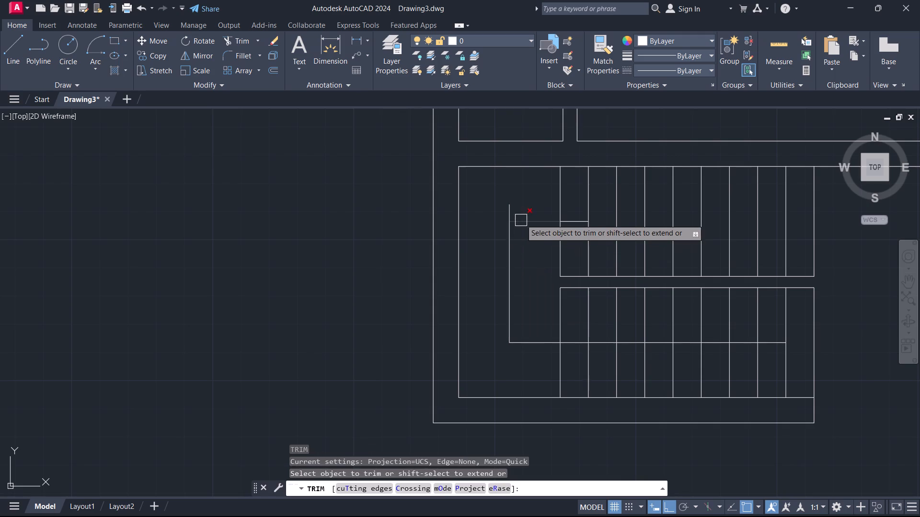
pyautogui.scroll(2, 521, 219)
pyautogui.click(518, 211)
pyautogui.click(486, 202)
pyautogui.press('Escape')
pyautogui.scroll(-3, 573, 247)
# Extend the stair walk line along the upper flight to its fifth riser and along the lower flight to its east end.
pyautogui.press('e')
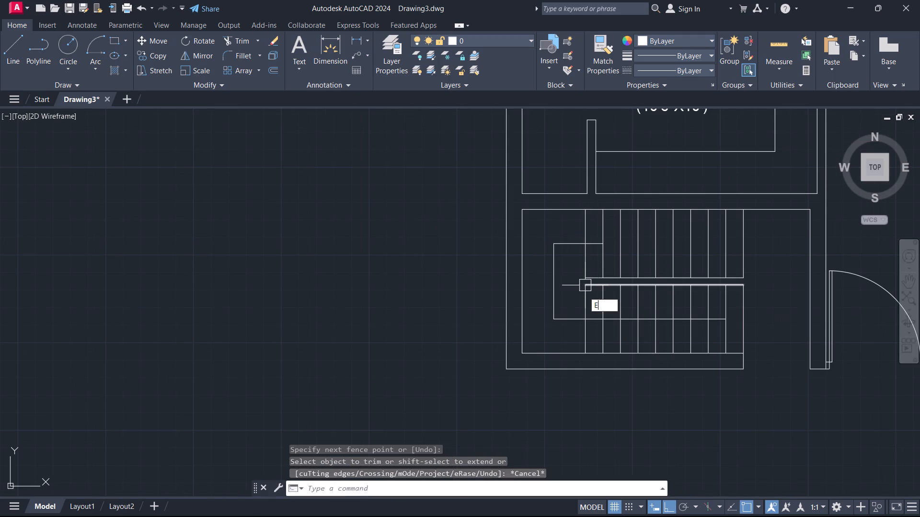
pyautogui.press('x')
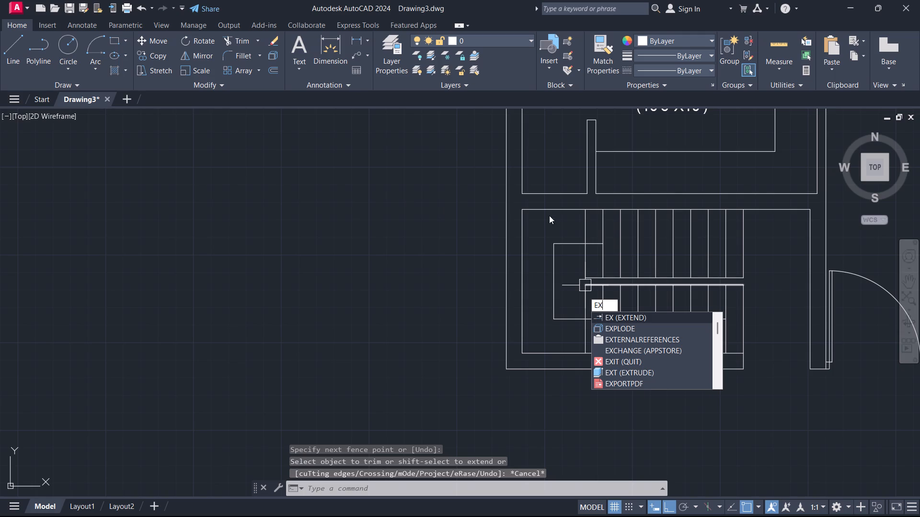
pyautogui.press('space')
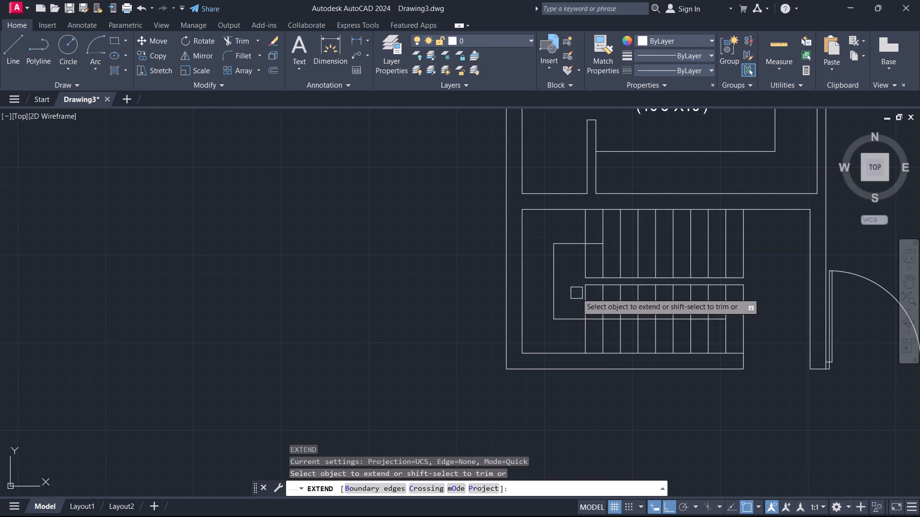
pyautogui.scroll(2, 576, 293)
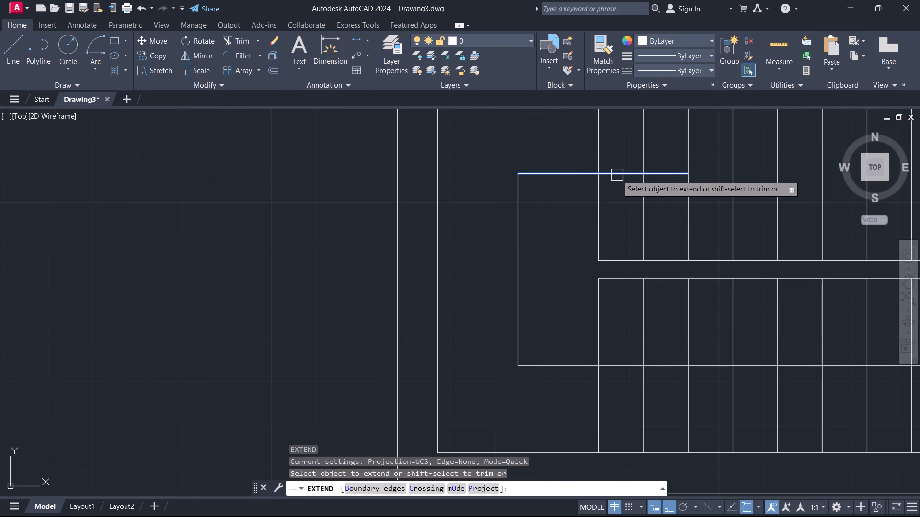
pyautogui.click(617, 175)
pyautogui.click(663, 177)
pyautogui.click(707, 175)
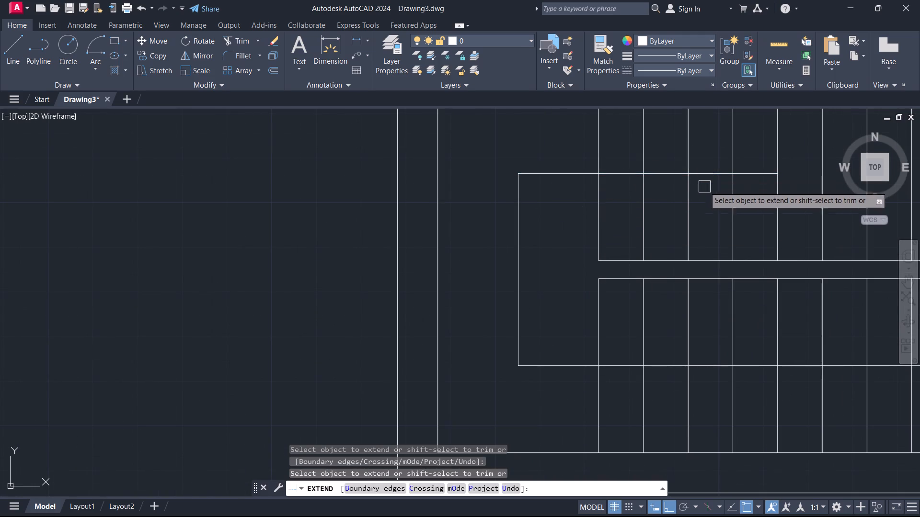
pyautogui.scroll(-1, 697, 376)
pyautogui.moveTo(678, 360); pyautogui.dragTo(502, 325, button='middle')
pyautogui.scroll(1, 617, 322)
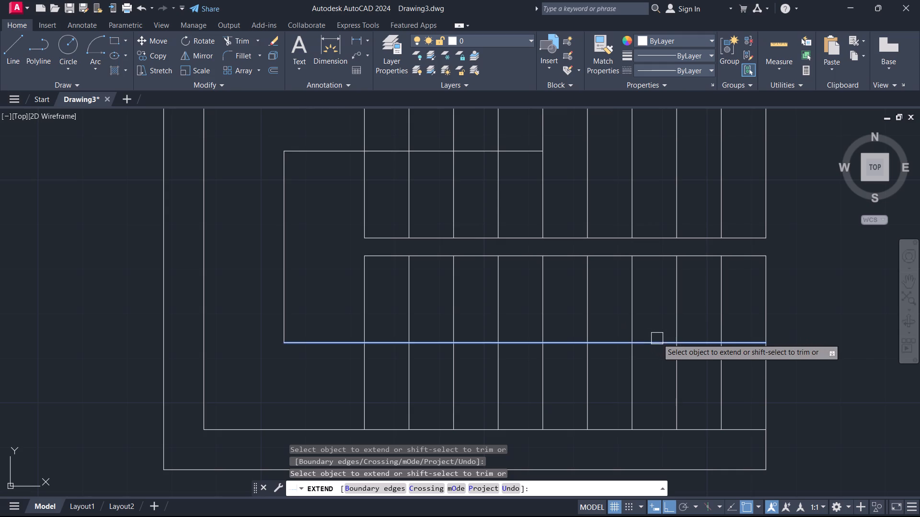
pyautogui.click(693, 343)
pyautogui.press('Escape')
# Draw a three-sided polygon inscribed in a circle, centred on the upper walk line's end, with one vertex pointing east as an arrowhead.
pyautogui.scroll(-1, 655, 320)
pyautogui.moveTo(655, 320); pyautogui.dragTo(650, 386, button='middle')
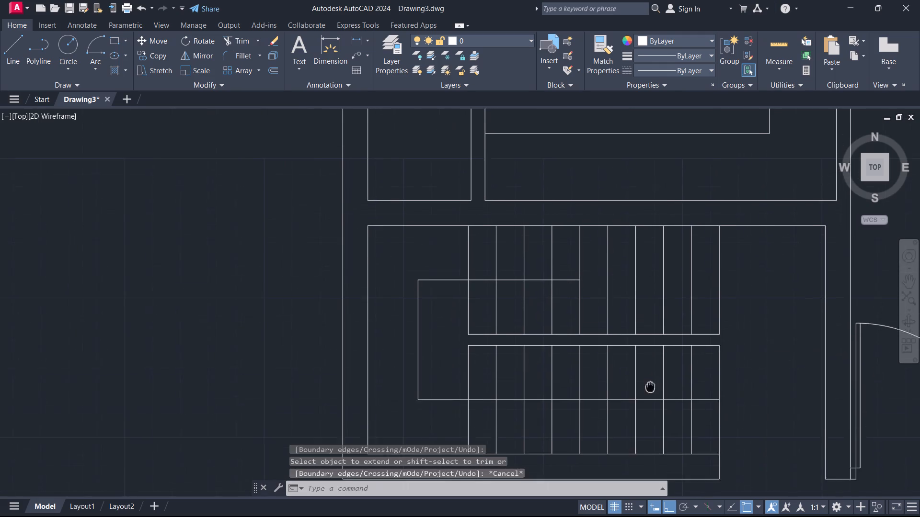
pyautogui.moveTo(650, 386); pyautogui.dragTo(652, 393, button='middle')
pyautogui.press('p')
pyautogui.press('o')
pyautogui.press('l')
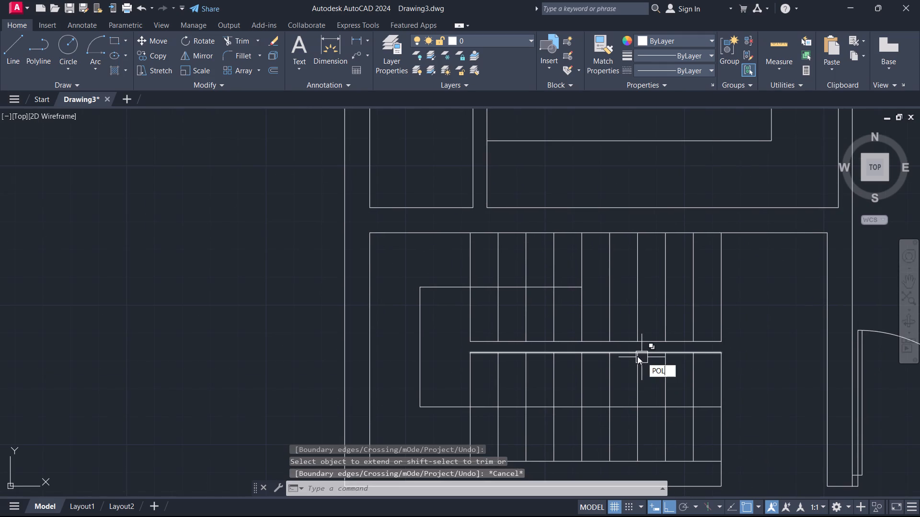
pyautogui.press('space')
pyautogui.scroll(2, 577, 318)
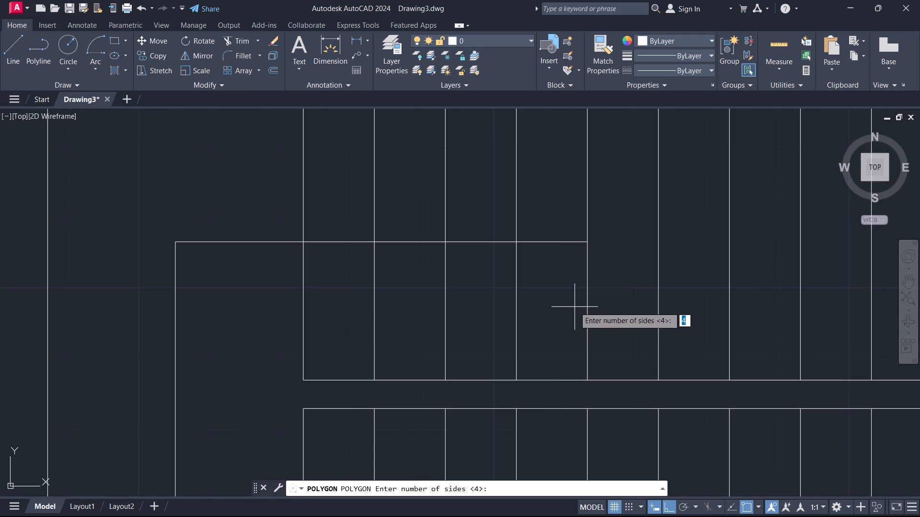
pyautogui.scroll(1, 586, 309)
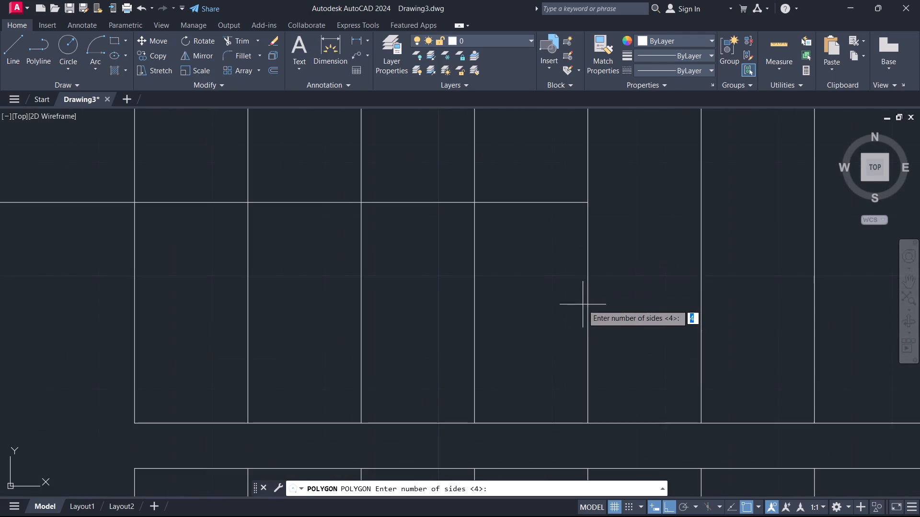
pyautogui.press('3')
pyautogui.press('Return')
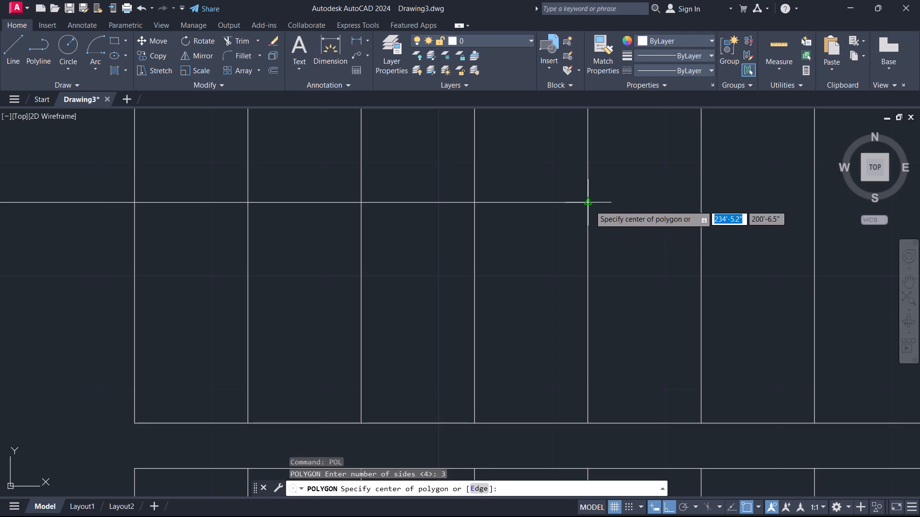
pyautogui.click(592, 203)
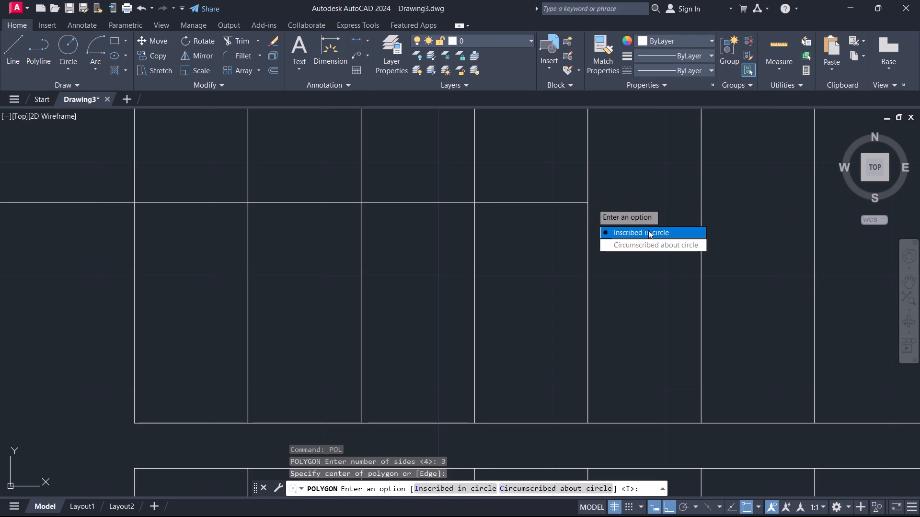
pyautogui.moveTo(647, 236); pyautogui.dragTo(592, 203)
pyautogui.click(648, 207)
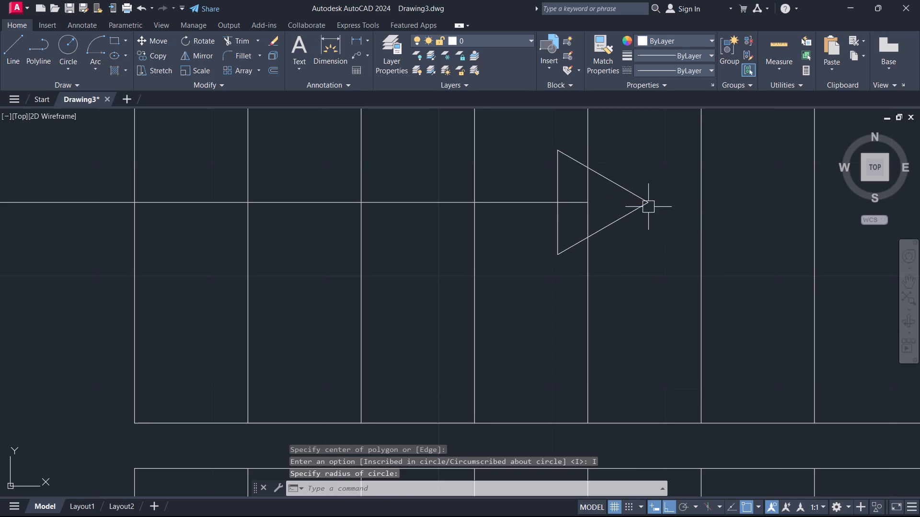
# Trim the parts of the walk line and the riser that lie inside the arrowhead triangle.
pyautogui.press('t')
pyautogui.press('r')
pyautogui.press('space')
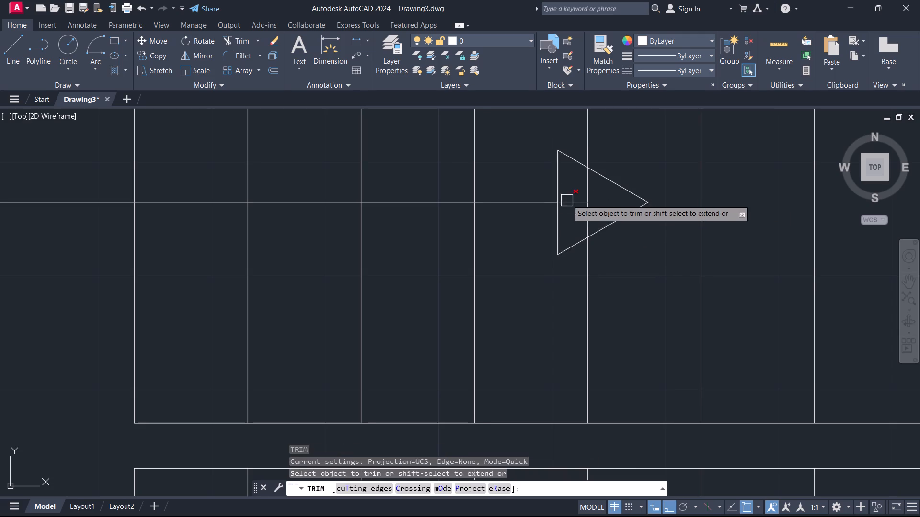
pyautogui.click(573, 197)
pyautogui.click(591, 213)
pyautogui.press('Escape')
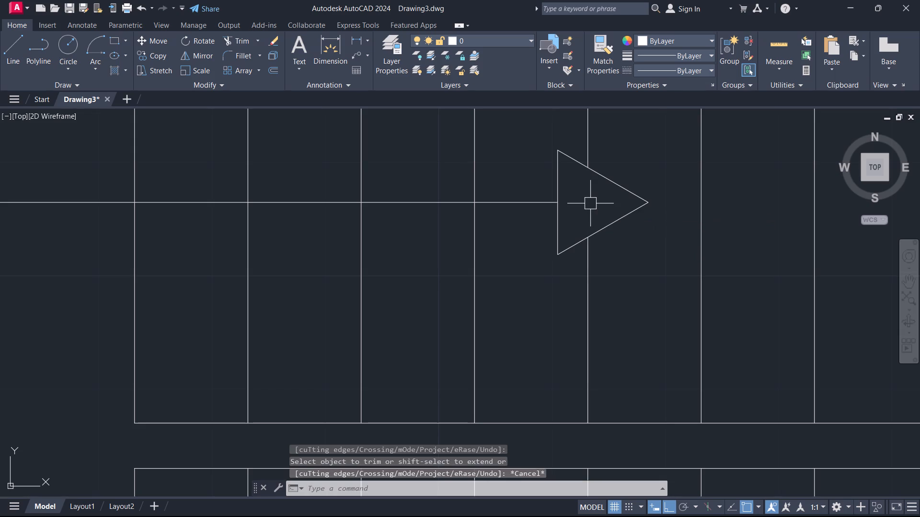
# Fill the arrowhead triangle with a SOLID hatch.
pyautogui.press('h')
pyautogui.press('space')
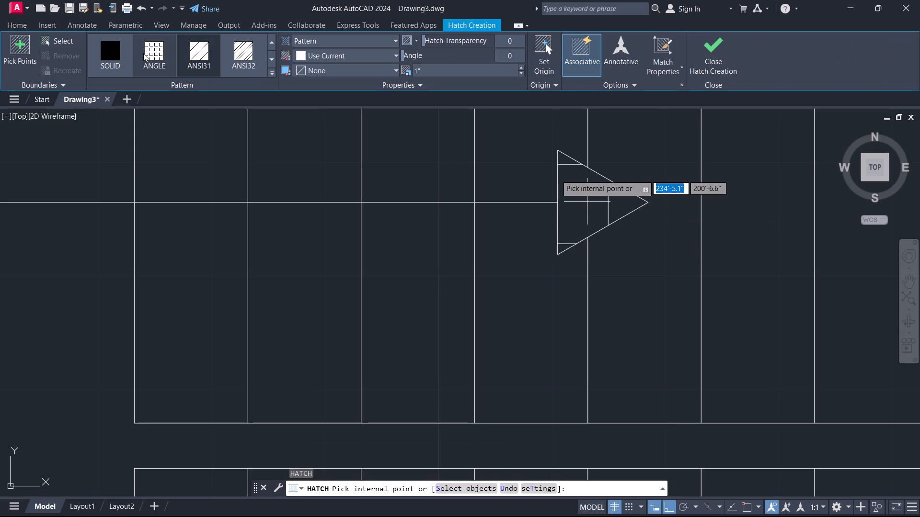
pyautogui.click(113, 62)
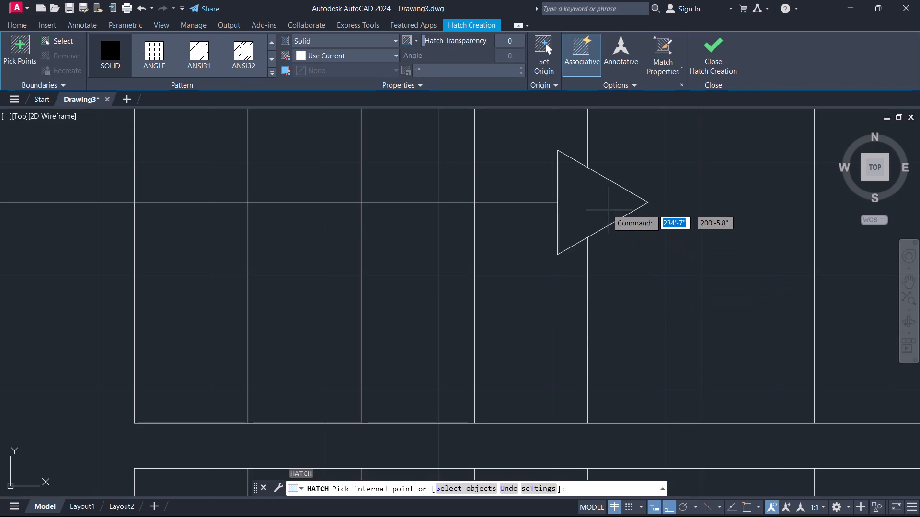
pyautogui.click(604, 207)
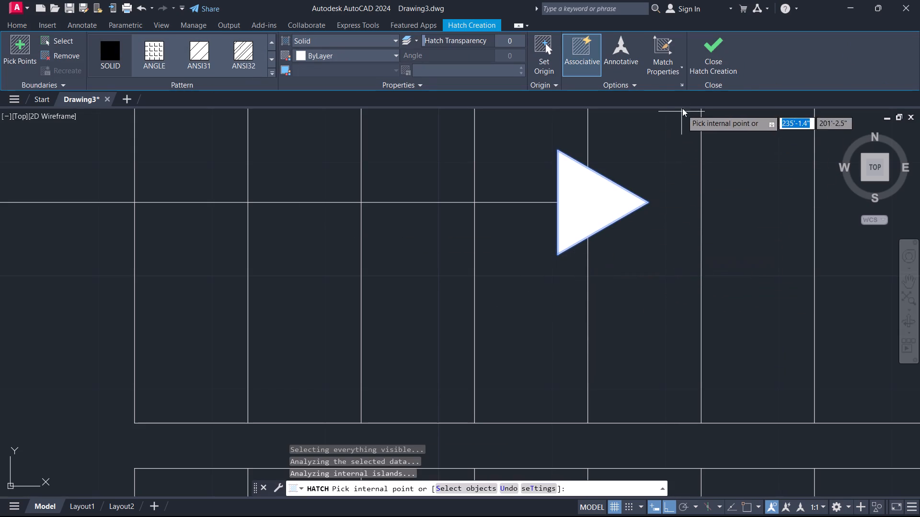
pyautogui.click(704, 64)
# Examine the staircase and the room labels from the kitchen and toilet up to the unlabelled room beside the master bedroom.
pyautogui.scroll(-3, 604, 306)
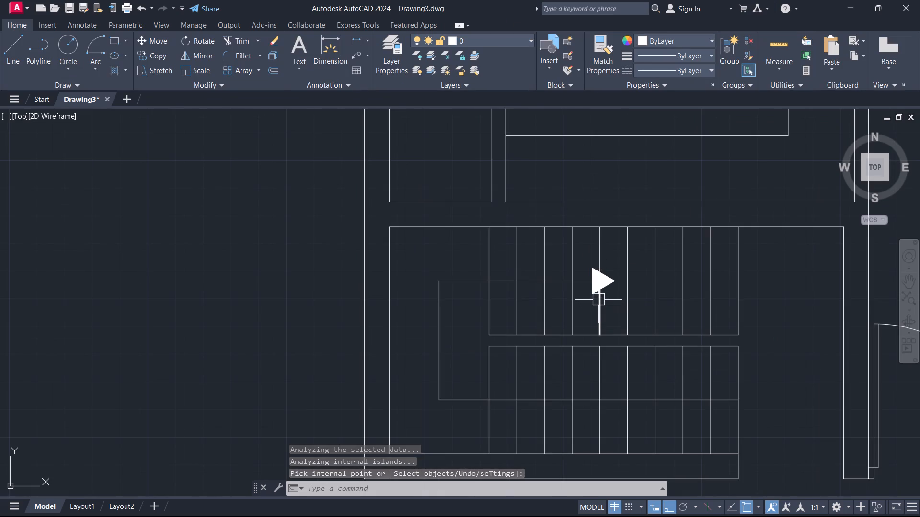
pyautogui.moveTo(595, 297); pyautogui.dragTo(569, 298, button='middle')
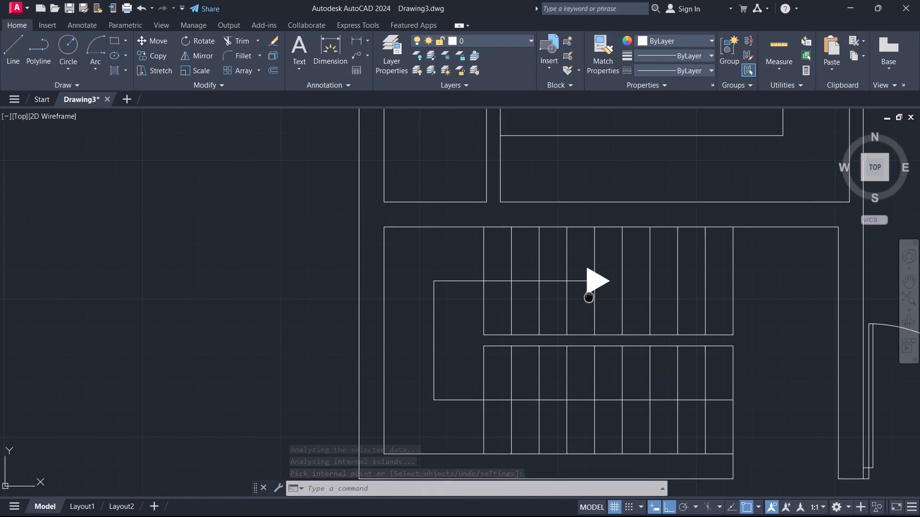
pyautogui.moveTo(569, 298); pyautogui.dragTo(525, 305, button='middle')
pyautogui.moveTo(697, 383); pyautogui.dragTo(697, 383, button='middle')
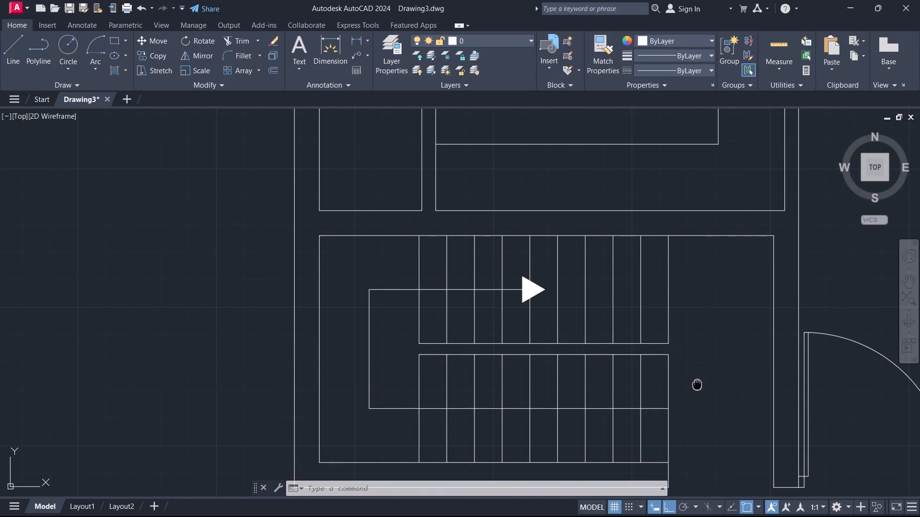
pyautogui.moveTo(697, 383); pyautogui.dragTo(700, 329, button='middle')
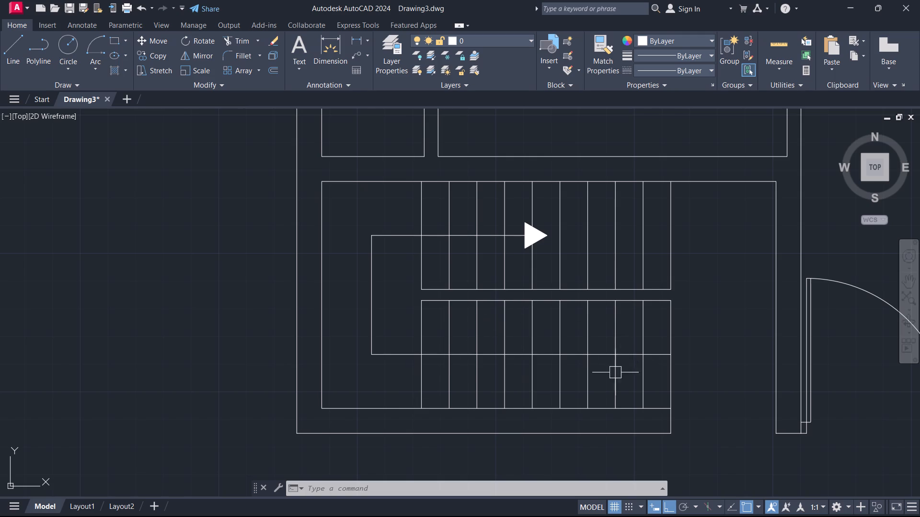
pyautogui.scroll(-1, 617, 296)
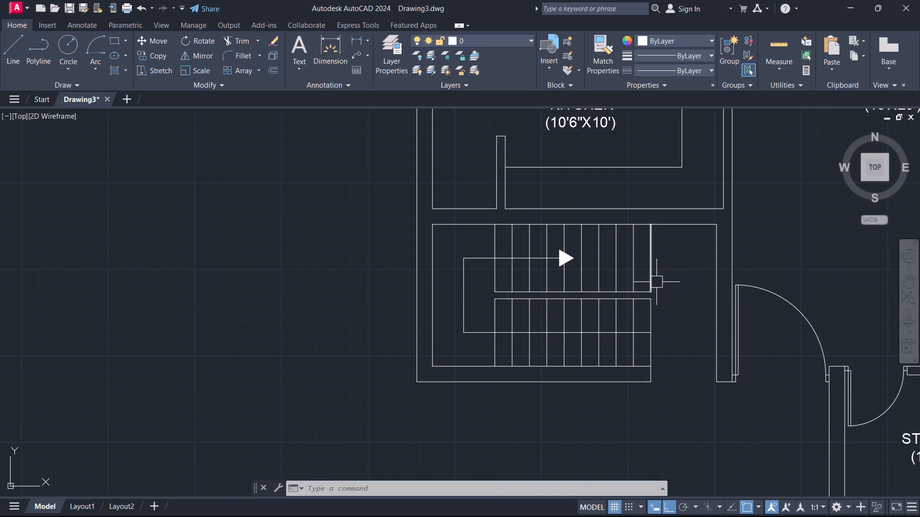
pyautogui.scroll(-1, 619, 225)
pyautogui.moveTo(618, 225); pyautogui.dragTo(614, 370, button='middle')
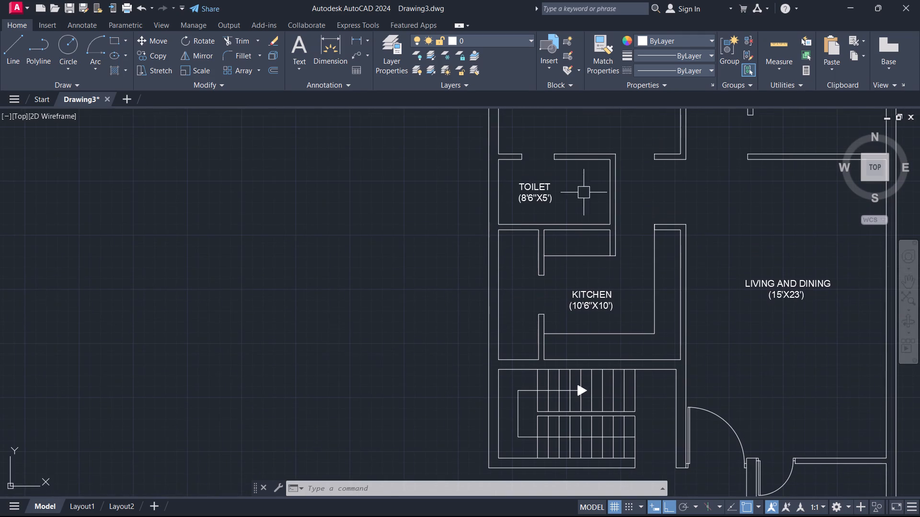
pyautogui.scroll(2, 514, 184)
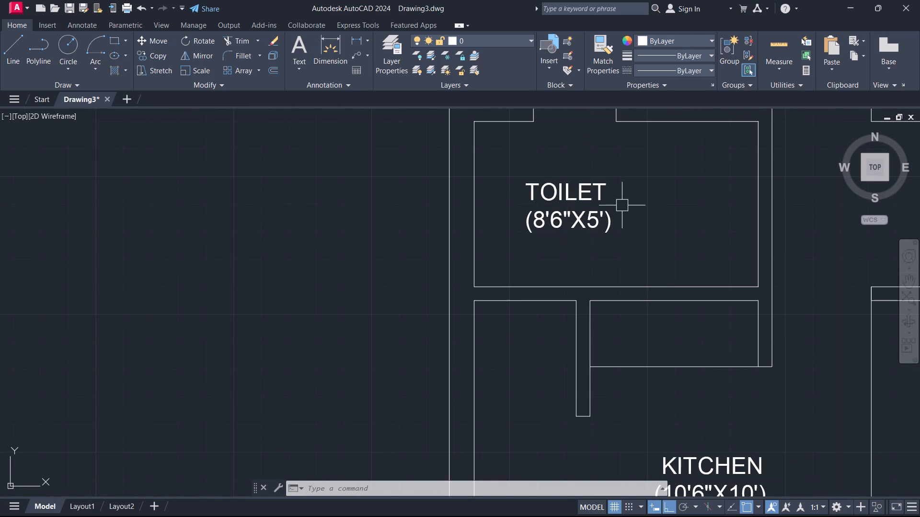
pyautogui.moveTo(685, 176); pyautogui.dragTo(476, 487, button='middle')
pyautogui.scroll(-2, 614, 336)
pyautogui.scroll(2, 716, 266)
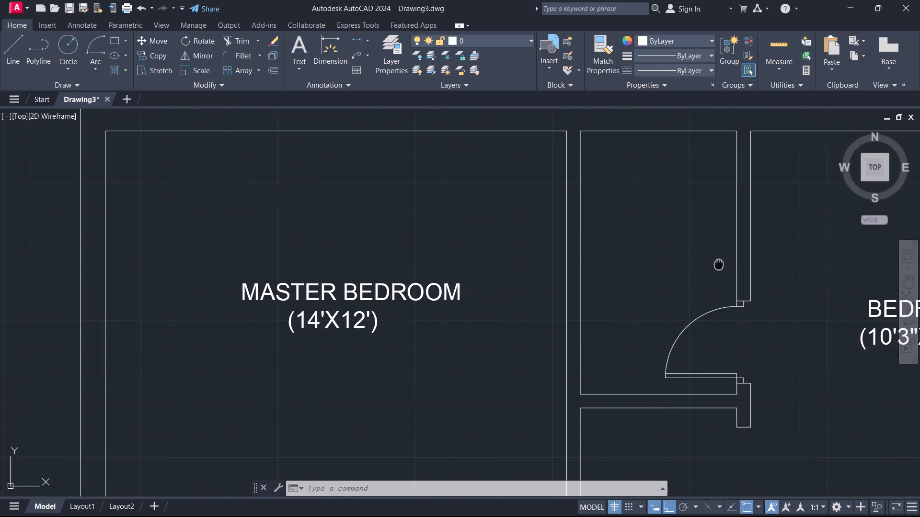
pyautogui.middleClick(719, 264)
# Add a multiline text label reading TOILET with (4'9"X8') on a second line in the room between the master bedroom and bedroom.
pyautogui.press('t')
pyautogui.press('space')
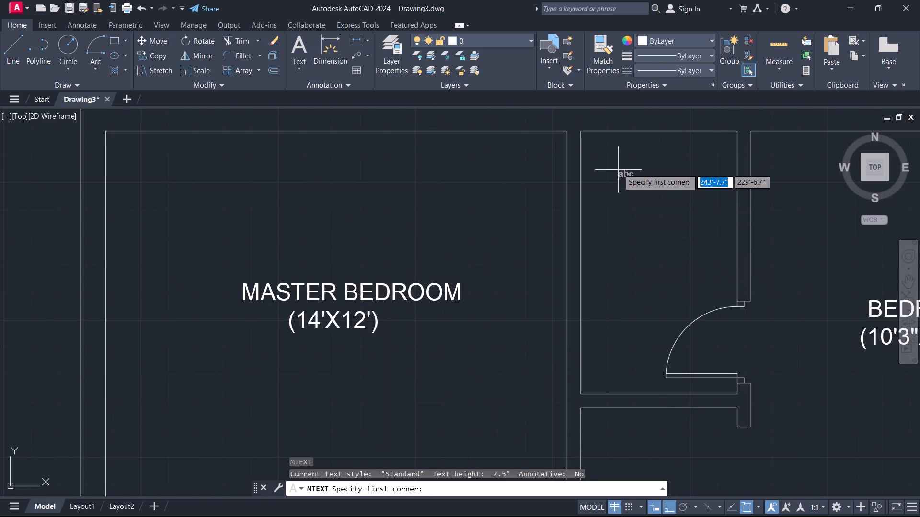
pyautogui.moveTo(594, 161); pyautogui.dragTo(601, 168)
pyautogui.click(713, 235)
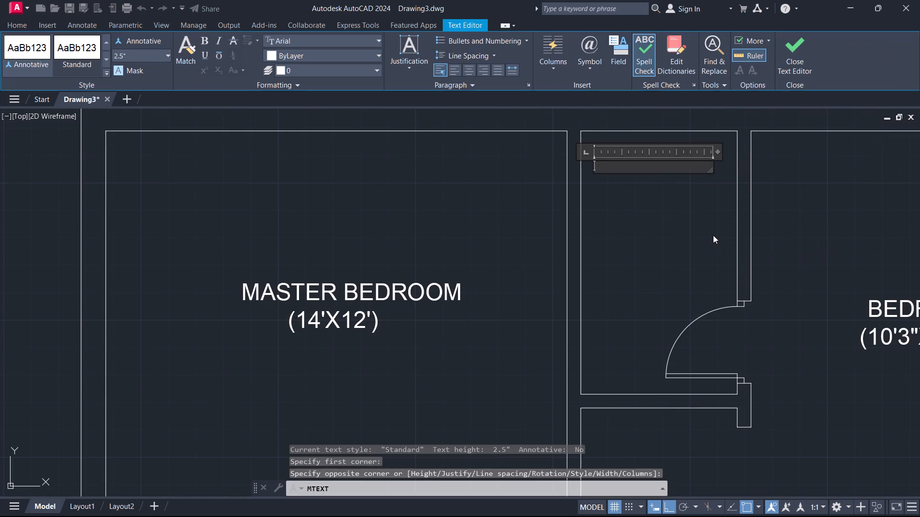
pyautogui.press('t')
pyautogui.press('o')
pyautogui.press('i')
pyautogui.press('l')
pyautogui.press('e')
pyautogui.press('t')
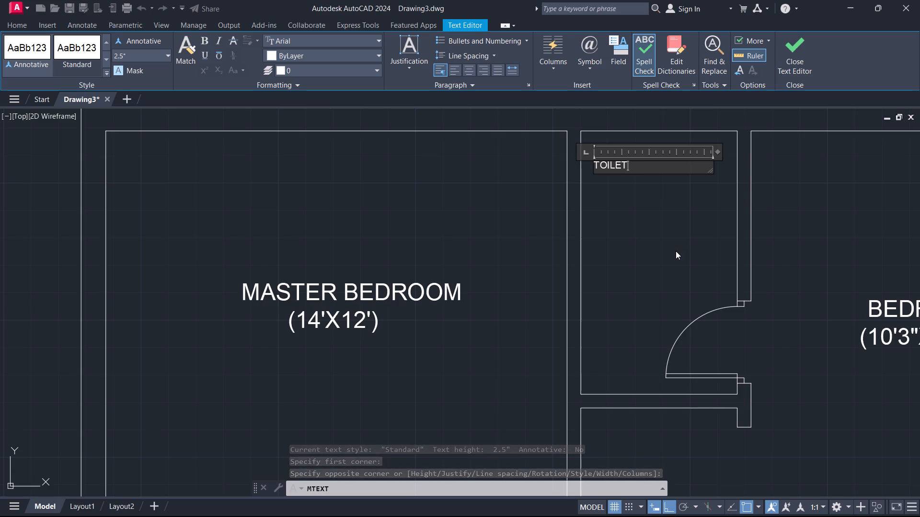
pyautogui.press('space')
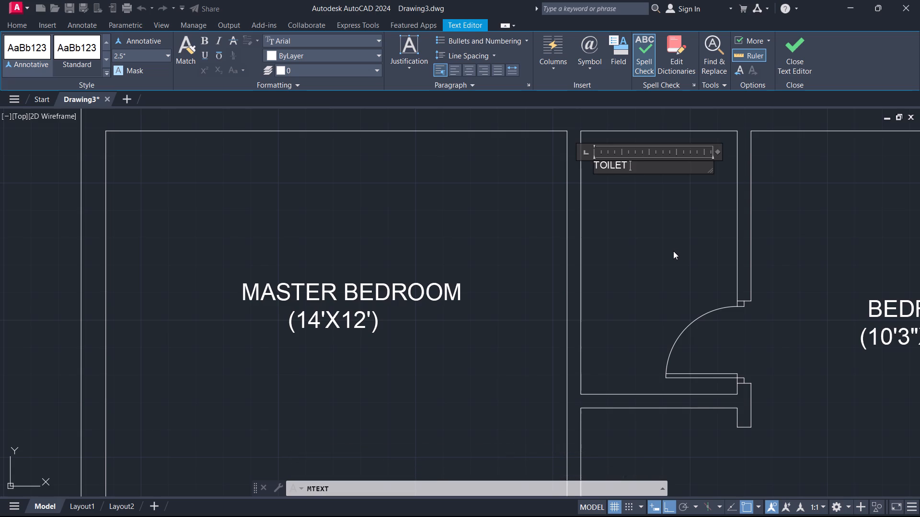
pyautogui.press('Return')
pyautogui.hotkey('shift', '(')
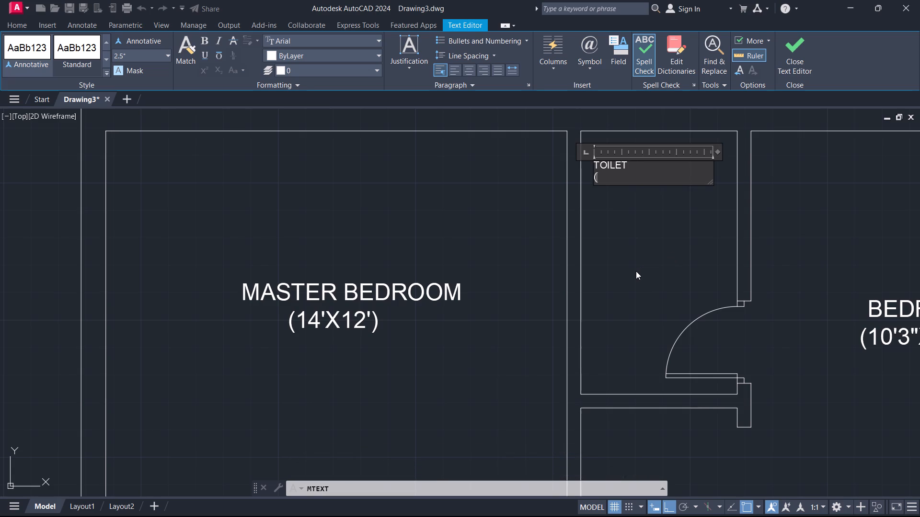
pyautogui.press('4')
pyautogui.press("'")
pyautogui.press('9')
pyautogui.hotkey('shift', '"')
pyautogui.press('x')
pyautogui.press('8')
pyautogui.press("'")
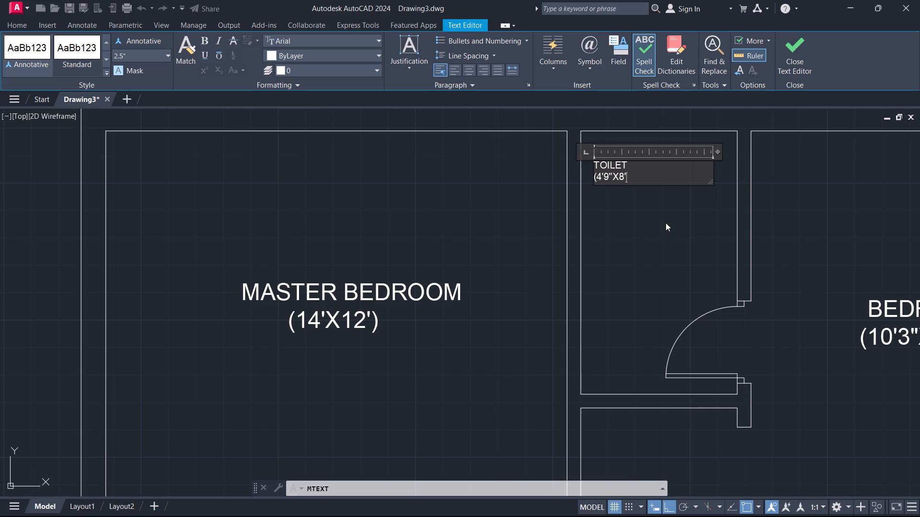
pyautogui.hotkey('shift', ')')
# Set the height of both lines of the new toilet label to 6" and finish the text edit.
pyautogui.moveTo(639, 174); pyautogui.dragTo(543, 128)
pyautogui.click(132, 59)
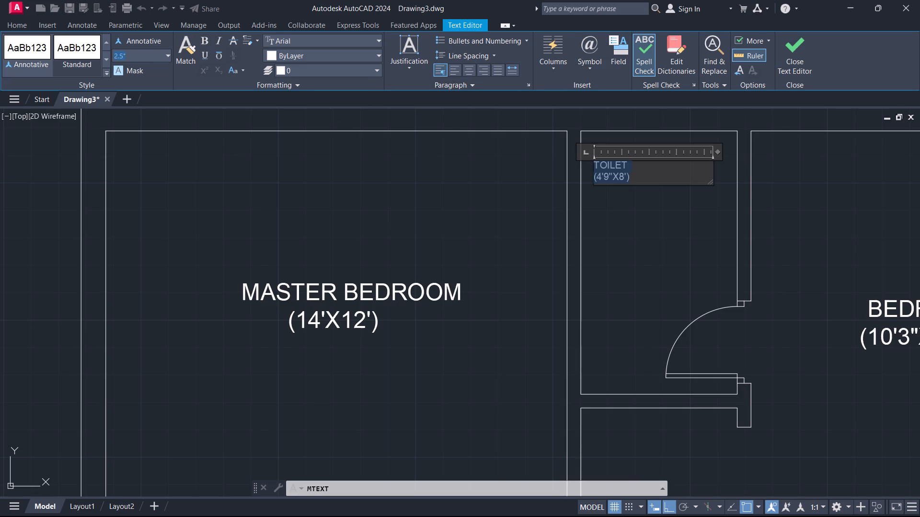
pyautogui.press('9')
pyautogui.press('6')
pyautogui.press('BackSpace')
pyautogui.press('BackSpace')
pyautogui.press('6')
pyautogui.press('Return')
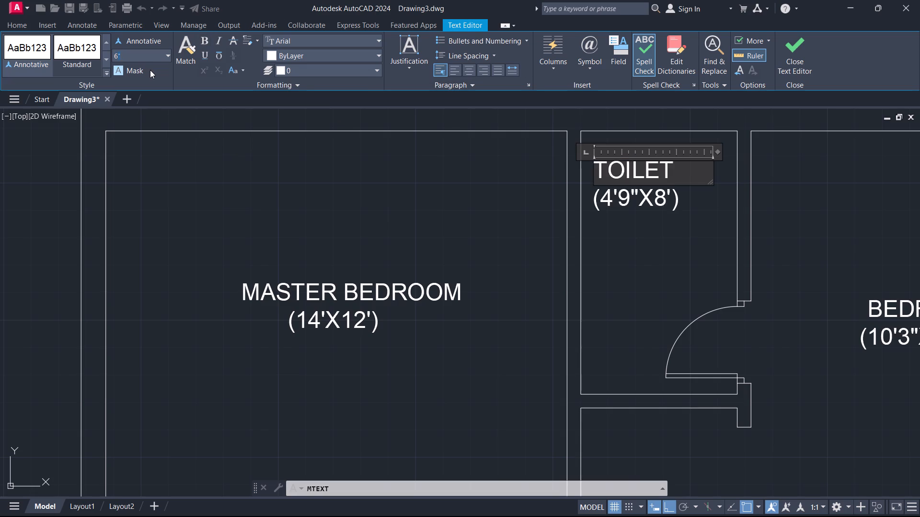
pyautogui.click(797, 54)
# Move the new TOILET (4'9"X8') label about 7" east so it sits centrally between the room's walls.
pyautogui.click(711, 222)
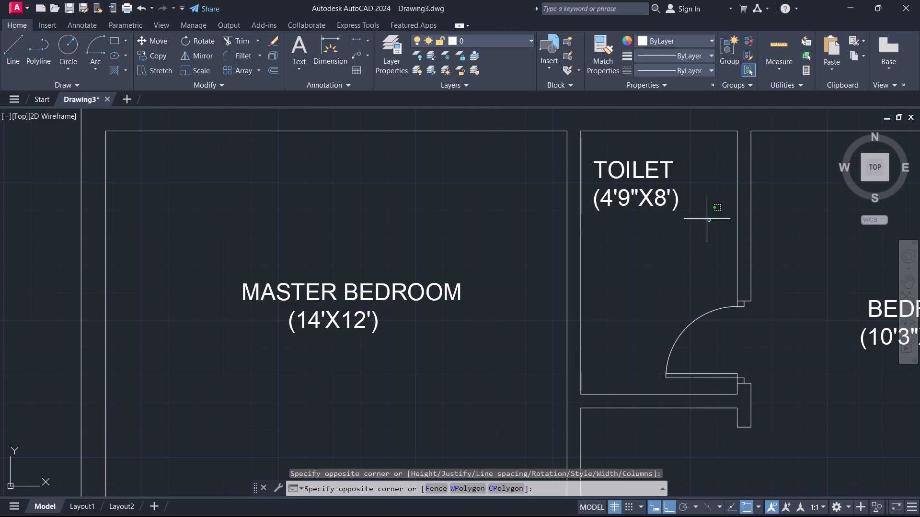
pyautogui.click(644, 154)
pyautogui.press('m')
pyautogui.press('space')
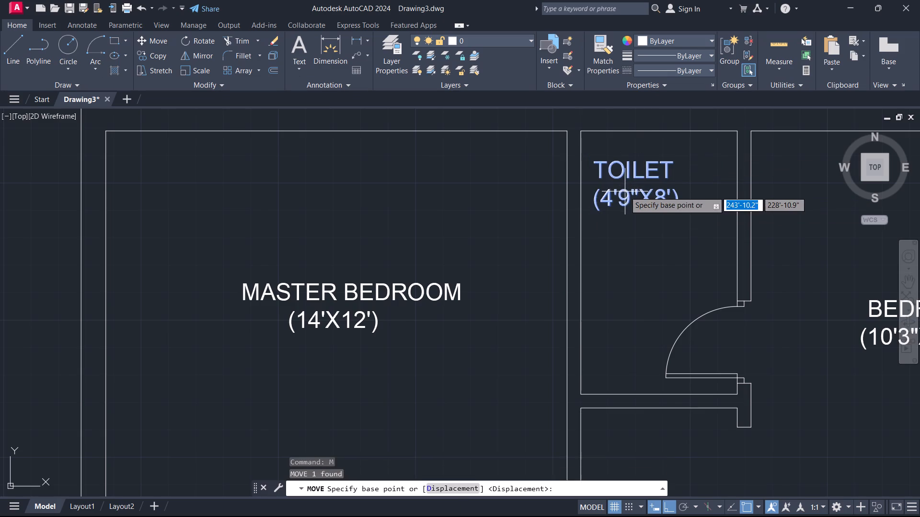
pyautogui.scroll(2, 625, 192)
pyautogui.click(624, 182)
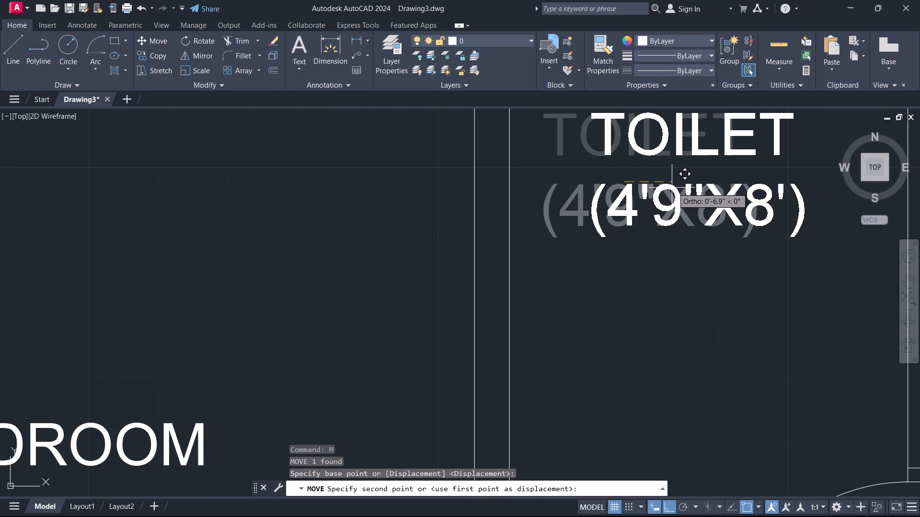
pyautogui.click(672, 188)
pyautogui.press('Escape')
# Examine the floor plan from the bedrooms and new toilet label down to the staircase and the opening west of the kitchen.
pyautogui.scroll(-2, 665, 199)
pyautogui.moveTo(664, 200); pyautogui.dragTo(671, 283, button='middle')
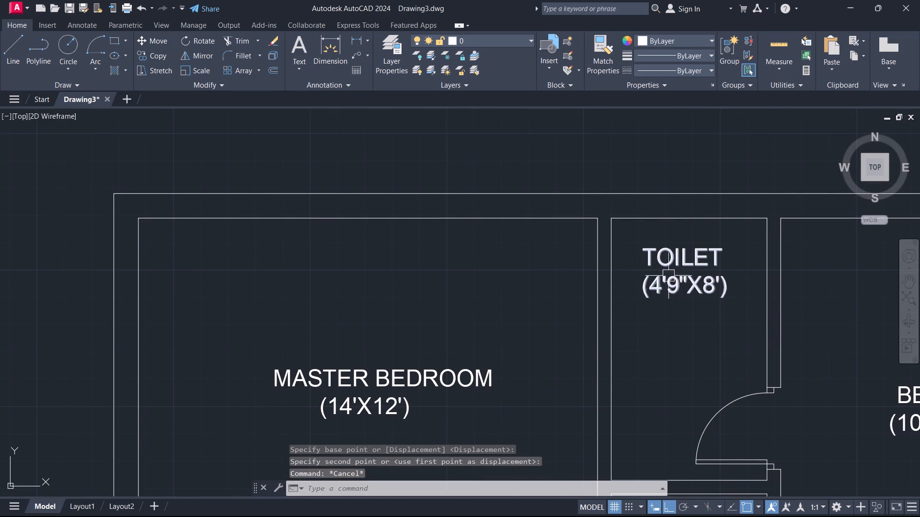
pyautogui.scroll(-1, 722, 270)
pyautogui.moveTo(714, 275); pyautogui.dragTo(686, 245, button='middle')
pyautogui.scroll(-1, 686, 245)
pyautogui.moveTo(694, 282); pyautogui.dragTo(693, 283, button='middle')
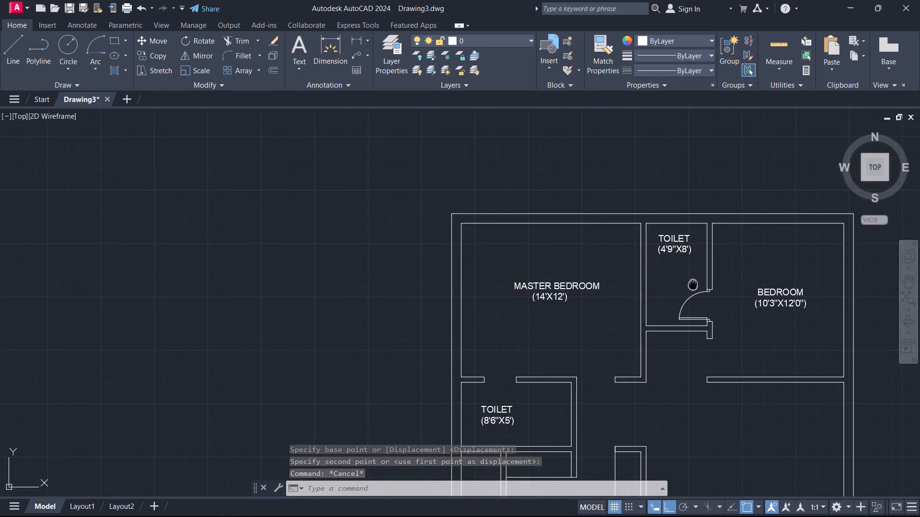
pyautogui.moveTo(693, 283); pyautogui.dragTo(660, 19, button='middle')
pyautogui.scroll(-2, 641, 204)
pyautogui.moveTo(641, 213); pyautogui.dragTo(713, 180, button='middle')
pyautogui.scroll(1, 647, 217)
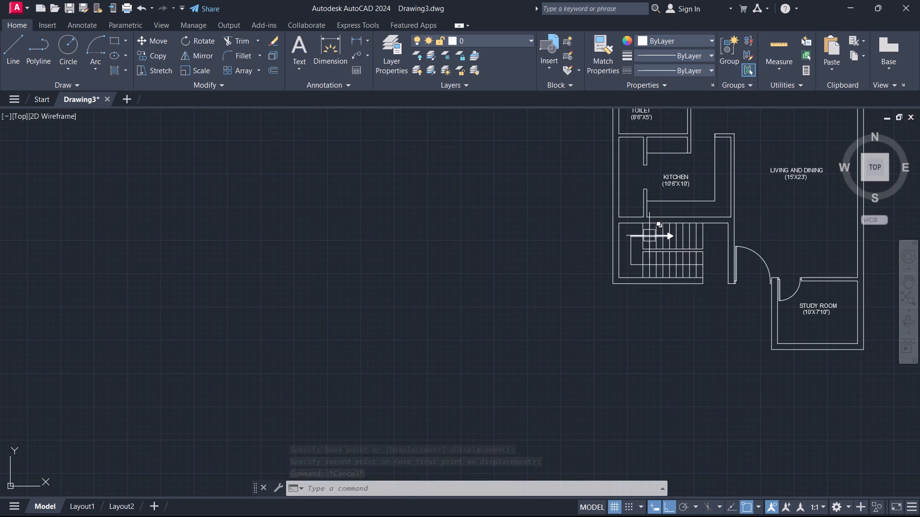
pyautogui.moveTo(736, 262); pyautogui.dragTo(663, 448, button='middle')
pyautogui.scroll(2, 621, 326)
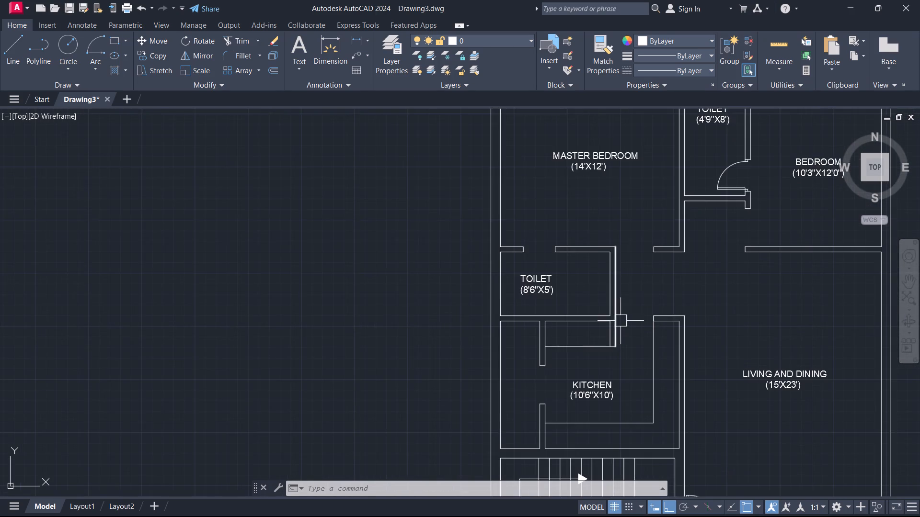
pyautogui.scroll(-1, 495, 355)
pyautogui.moveTo(505, 422); pyautogui.dragTo(680, 364, button='middle')
pyautogui.scroll(1, 670, 348)
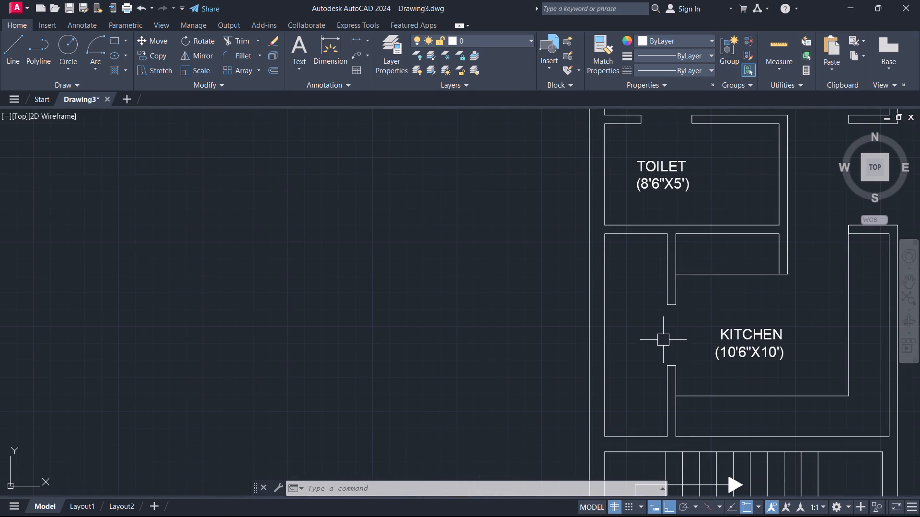
# Draw a 2" by 2.5" door jamb from the midpoint to the east corner of the upper wall end at the kitchen's west opening.
pyautogui.press('l')
pyautogui.press('space')
pyautogui.scroll(3, 705, 295)
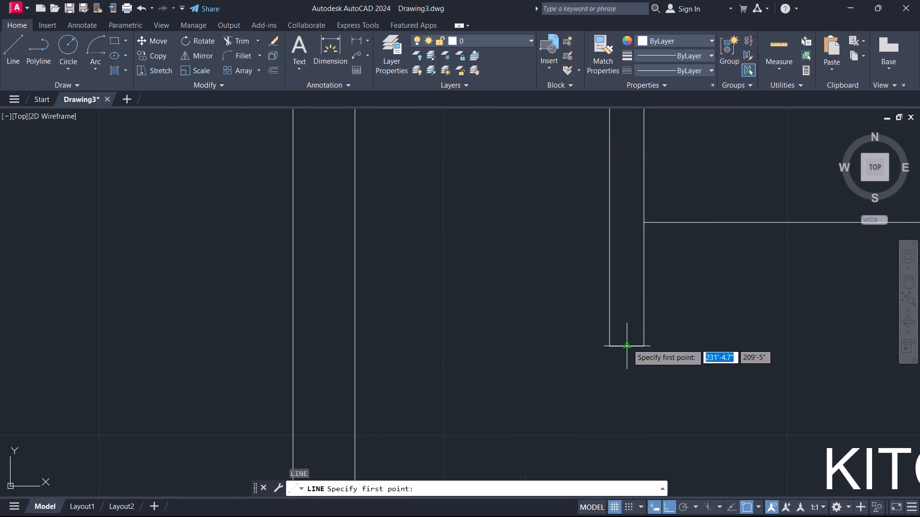
pyautogui.click(627, 344)
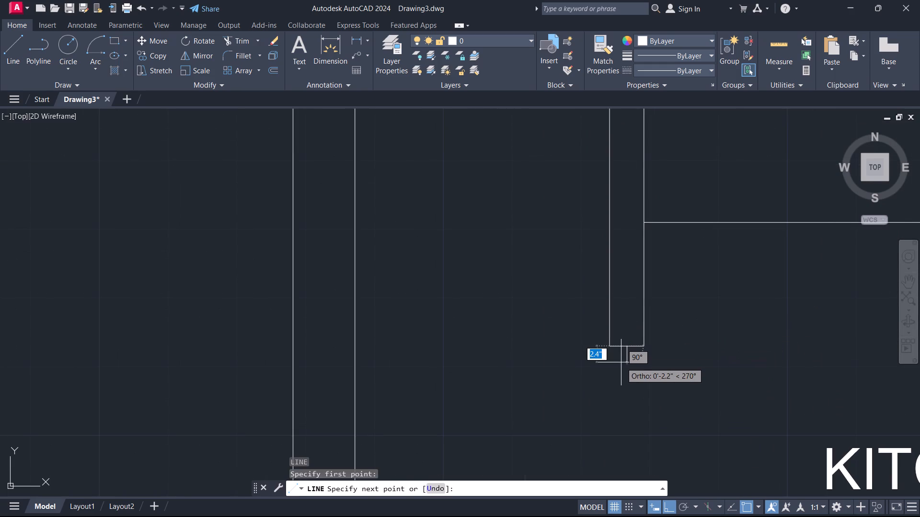
pyautogui.press('2')
pyautogui.press('Return')
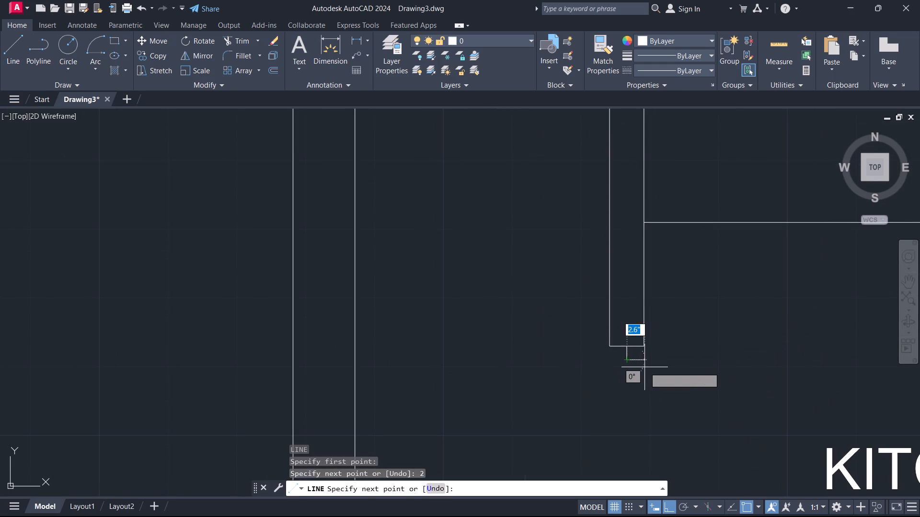
pyautogui.write('2.5')
pyautogui.press('Return')
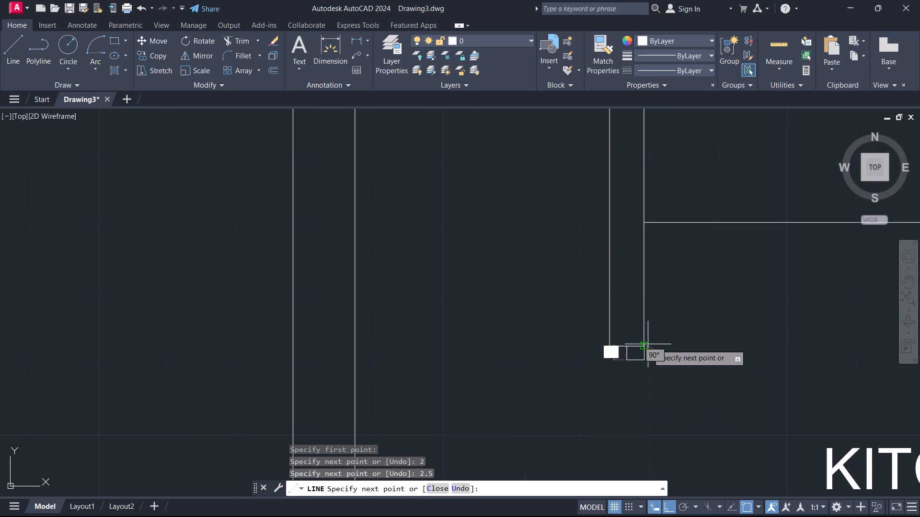
pyautogui.click(647, 341)
pyautogui.press('Escape')
# Copy the three jamb lines from the upper wall end's east corner to the matching corner of the lower wall end.
pyautogui.scroll(2, 643, 362)
pyautogui.moveTo(659, 376); pyautogui.dragTo(654, 371)
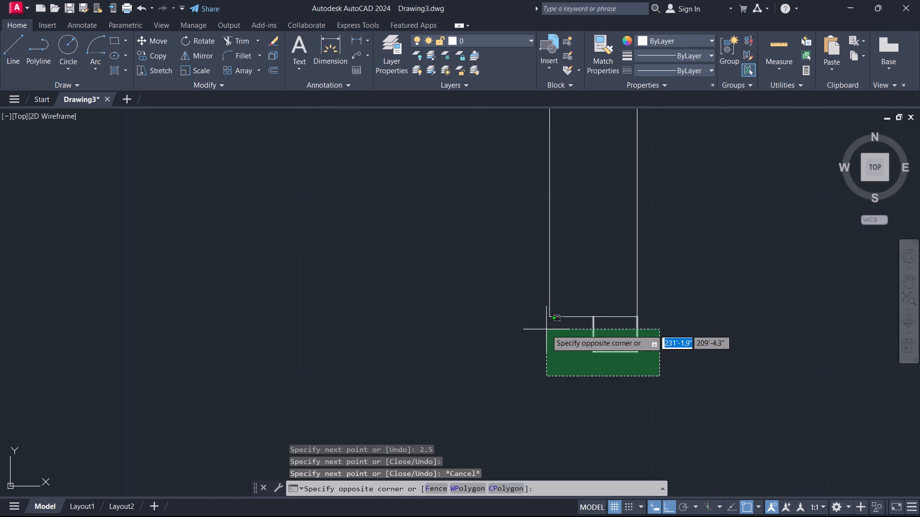
pyautogui.click(561, 344)
pyautogui.scroll(-1, 569, 360)
pyautogui.moveTo(569, 362); pyautogui.dragTo(710, 225, button='middle')
pyautogui.scroll(-2, 709, 226)
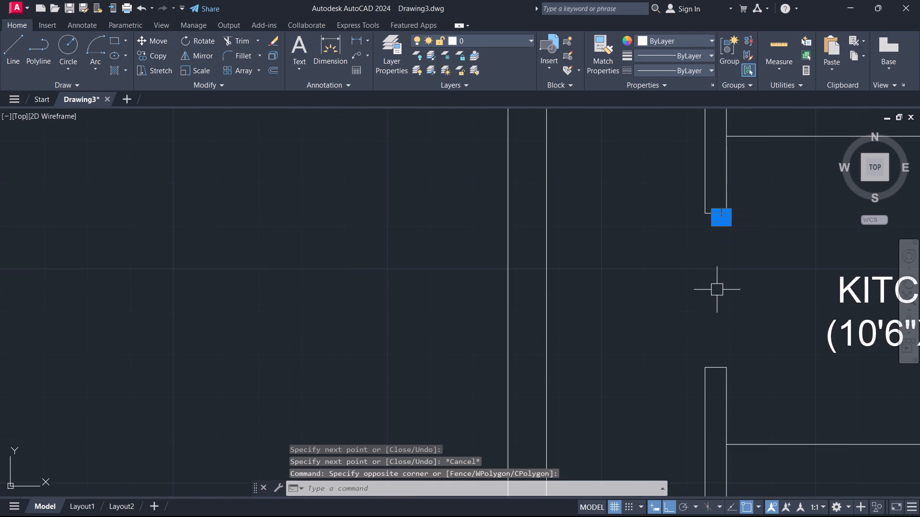
pyautogui.press('c')
pyautogui.press('o')
pyautogui.press('space')
pyautogui.scroll(1, 723, 241)
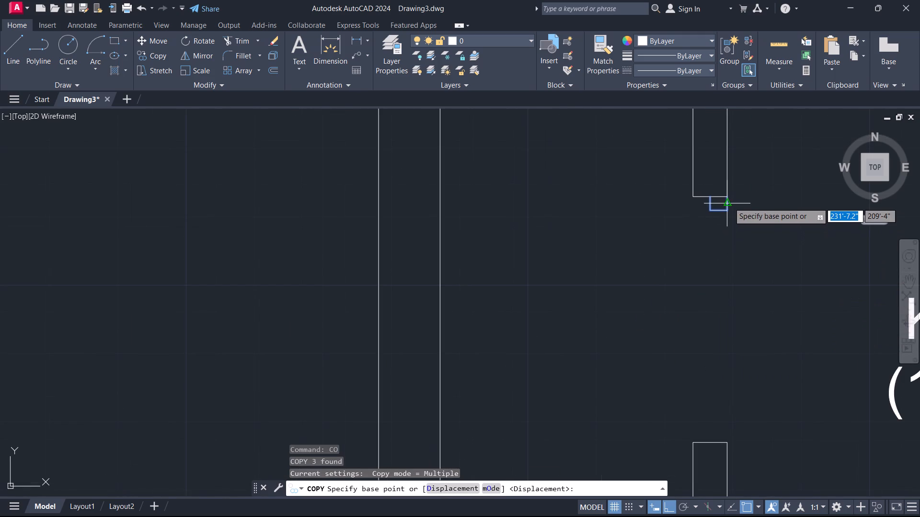
pyautogui.click(727, 195)
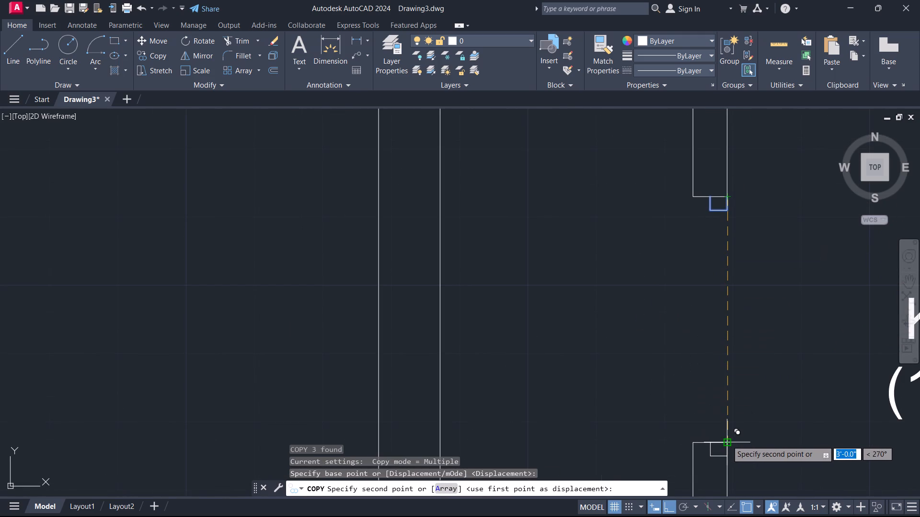
pyautogui.click(727, 440)
pyautogui.press('Escape')
# Mirror the copied jamb about the lower wall end's edge so it projects into the opening, erasing the source lines.
pyautogui.click(694, 413)
pyautogui.click(742, 468)
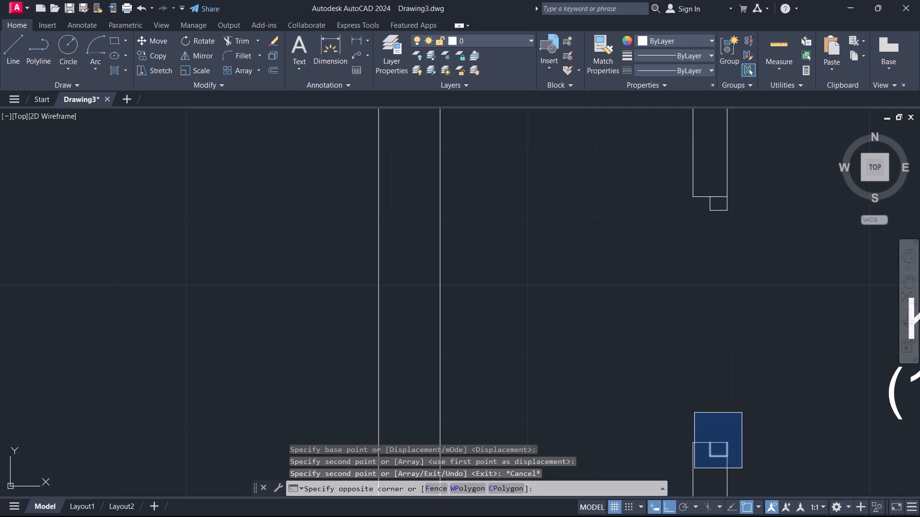
pyautogui.press('m')
pyautogui.press('i')
pyautogui.press('space')
pyautogui.scroll(4, 718, 437)
pyautogui.click(728, 475)
pyautogui.moveTo(713, 436); pyautogui.dragTo(852, 272, button='middle')
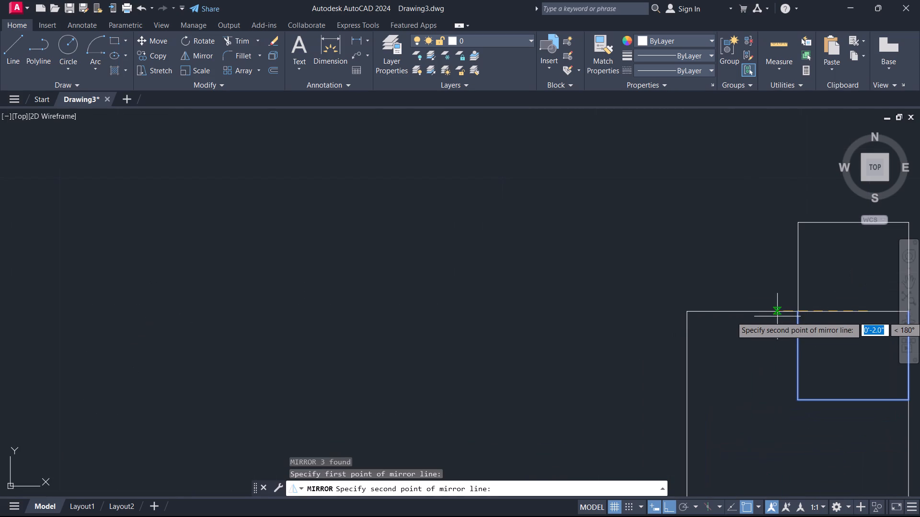
pyautogui.click(761, 311)
pyautogui.moveTo(786, 342); pyautogui.dragTo(761, 311)
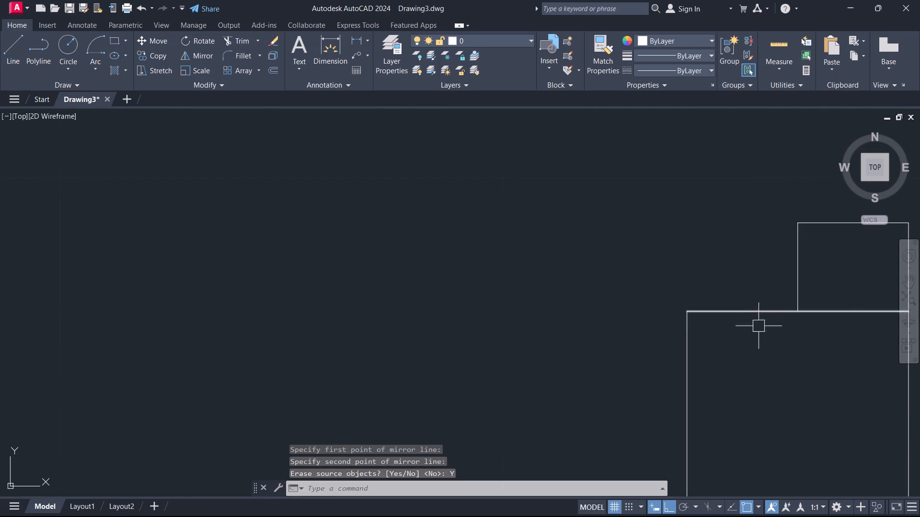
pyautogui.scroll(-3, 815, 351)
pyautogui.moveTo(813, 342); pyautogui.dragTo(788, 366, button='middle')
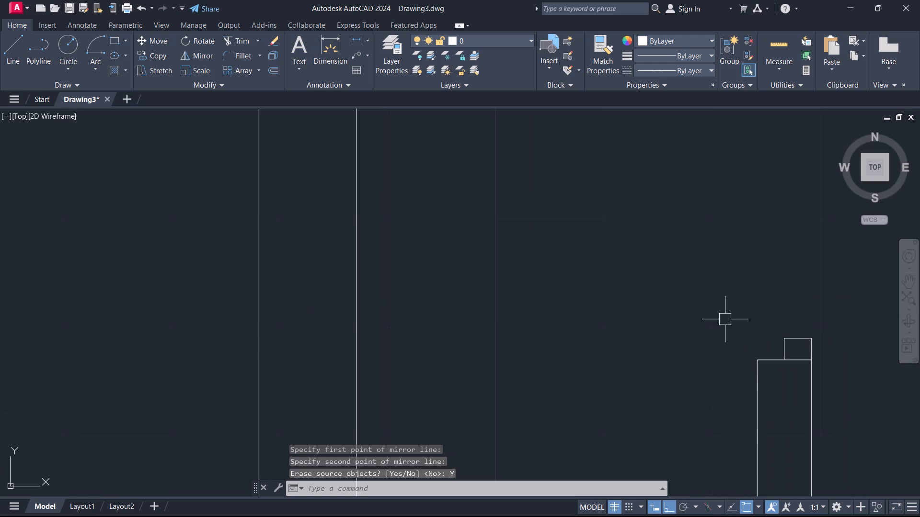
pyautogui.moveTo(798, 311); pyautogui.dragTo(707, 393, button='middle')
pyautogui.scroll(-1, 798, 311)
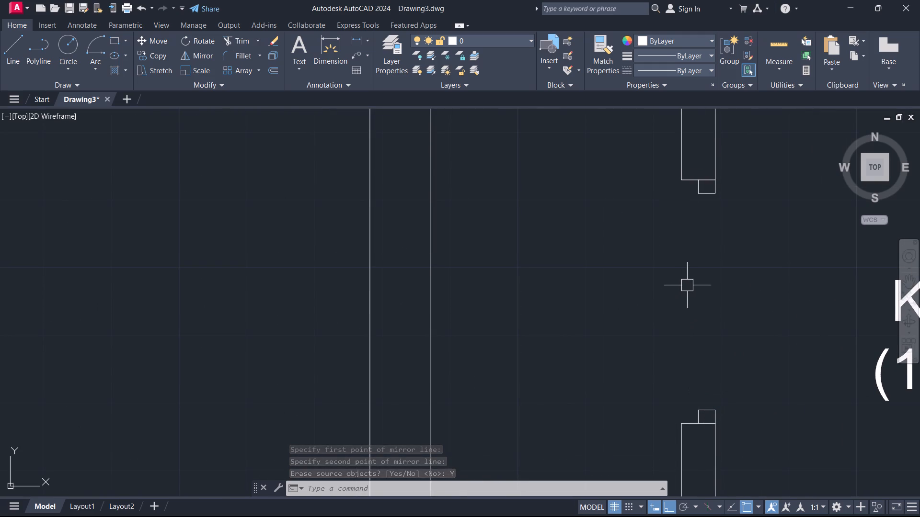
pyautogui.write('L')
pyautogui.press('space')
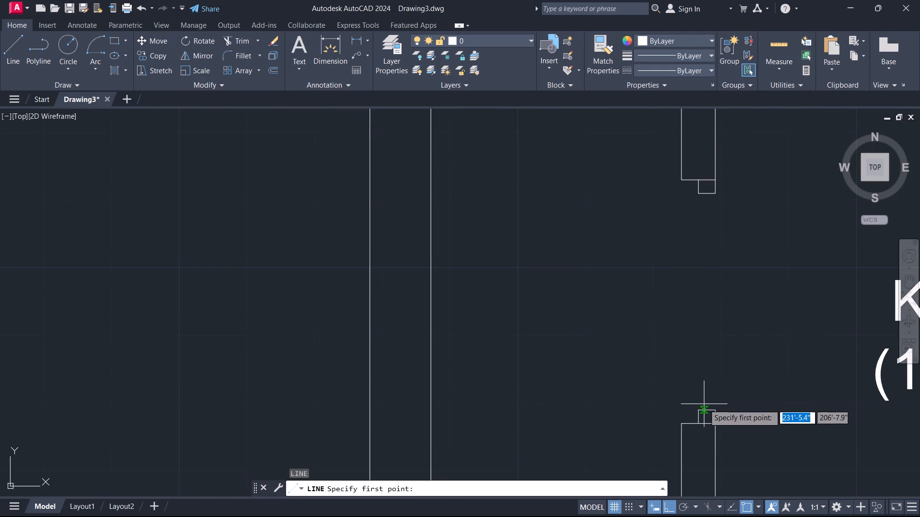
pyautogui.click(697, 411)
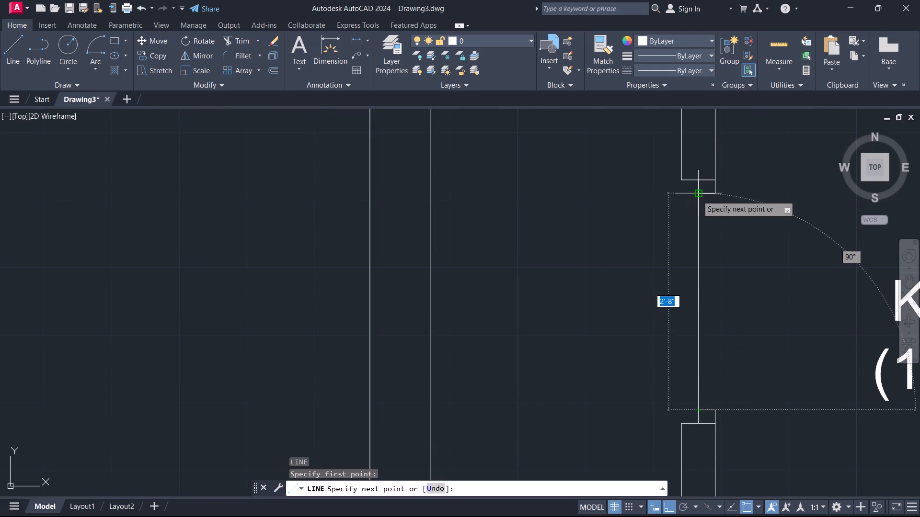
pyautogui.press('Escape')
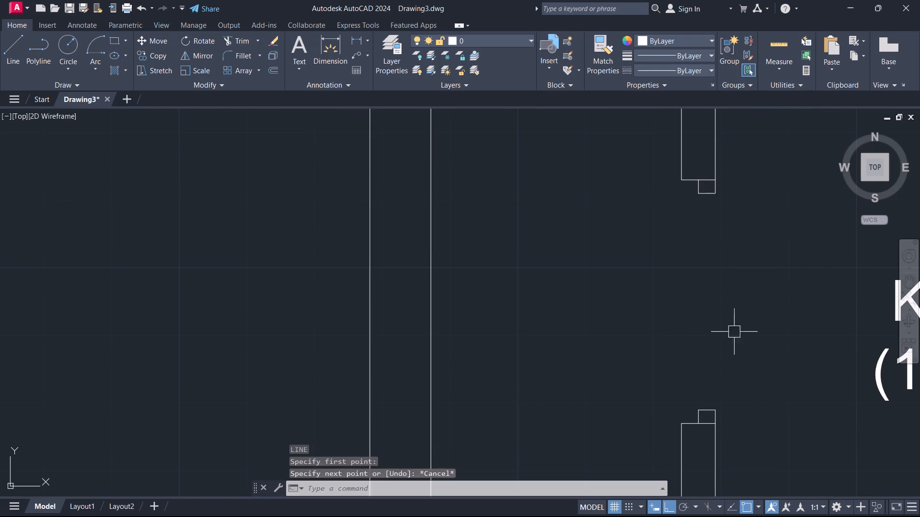
# Draw a 2'-8" vertical line between the east corners of the two door jambs at the kitchen's west opening.
pyautogui.press('space')
pyautogui.click(717, 410)
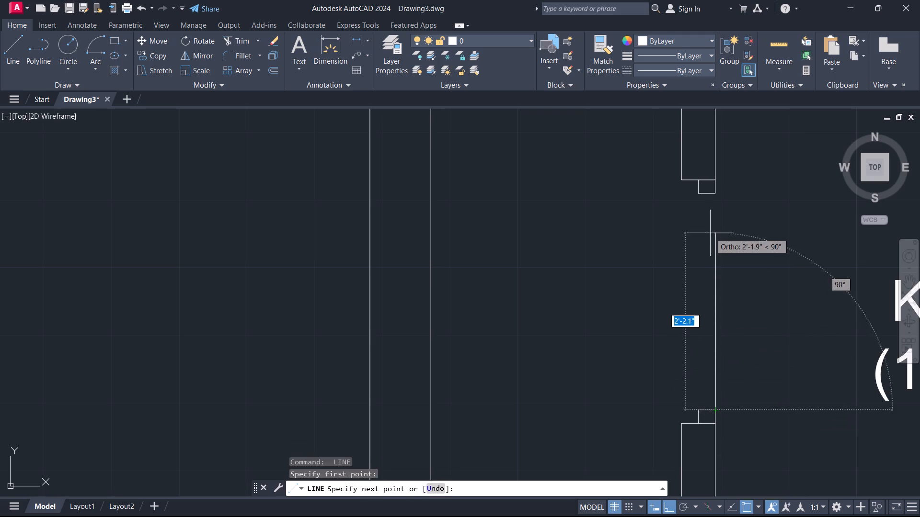
pyautogui.click(714, 191)
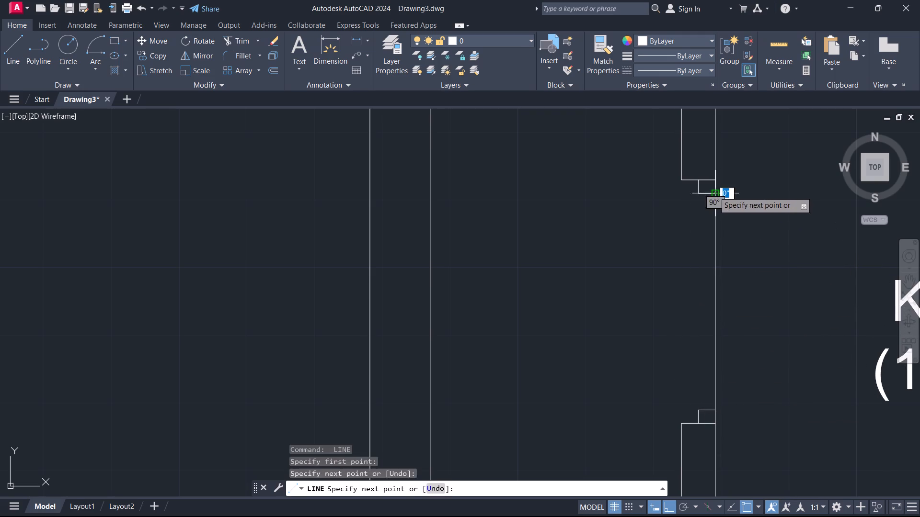
pyautogui.press('Escape')
# Offset the line across the kitchen's west opening 1.5" to the west to form the door leaf thickness.
pyautogui.scroll(-3, 713, 287)
pyautogui.moveTo(712, 288); pyautogui.dragTo(619, 273, button='middle')
pyautogui.scroll(1, 626, 281)
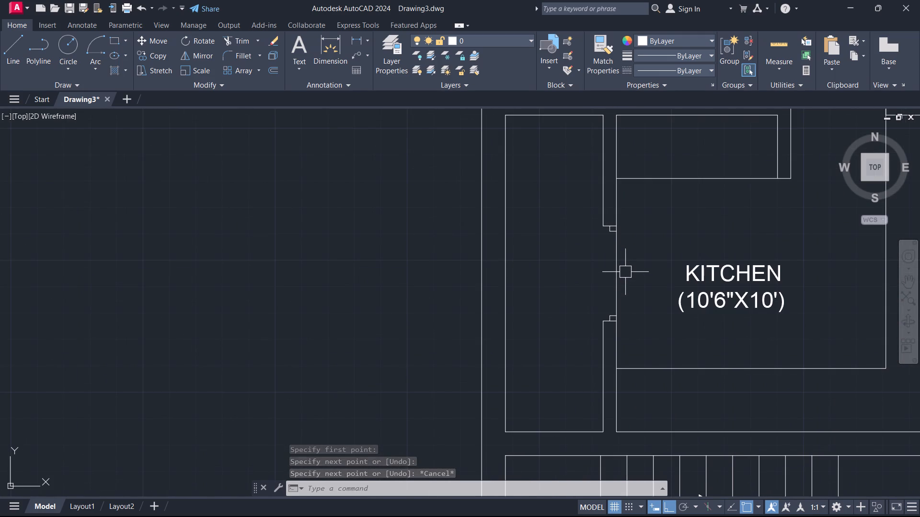
pyautogui.press('o')
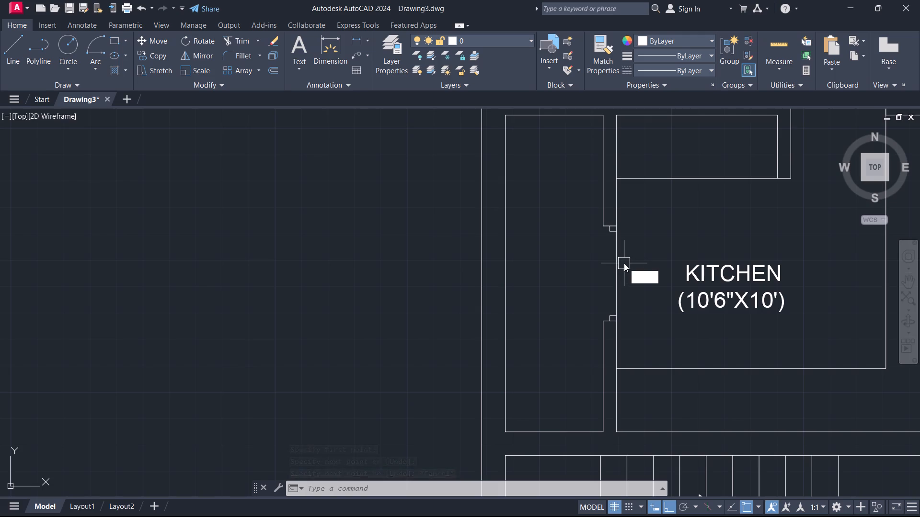
pyautogui.press('space')
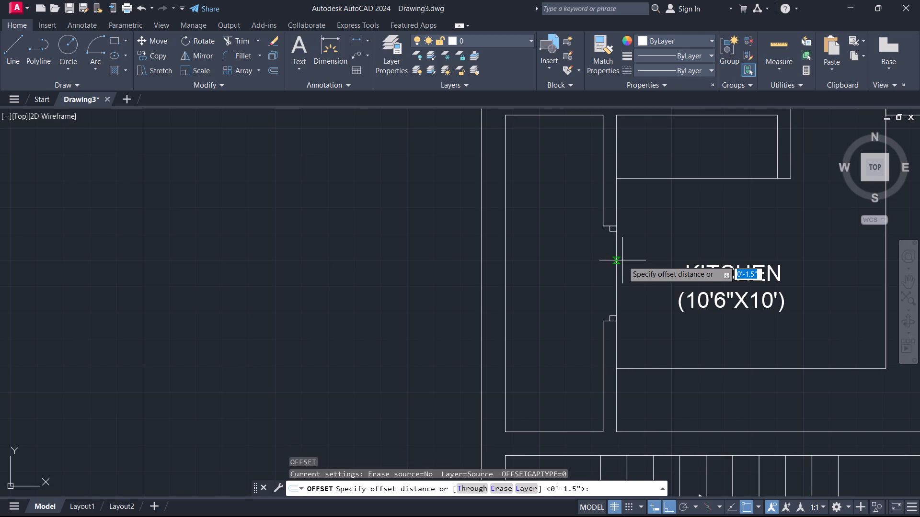
pyautogui.press('space')
pyautogui.moveTo(619, 268); pyautogui.dragTo(613, 265)
pyautogui.click(586, 246)
pyautogui.press('Escape')
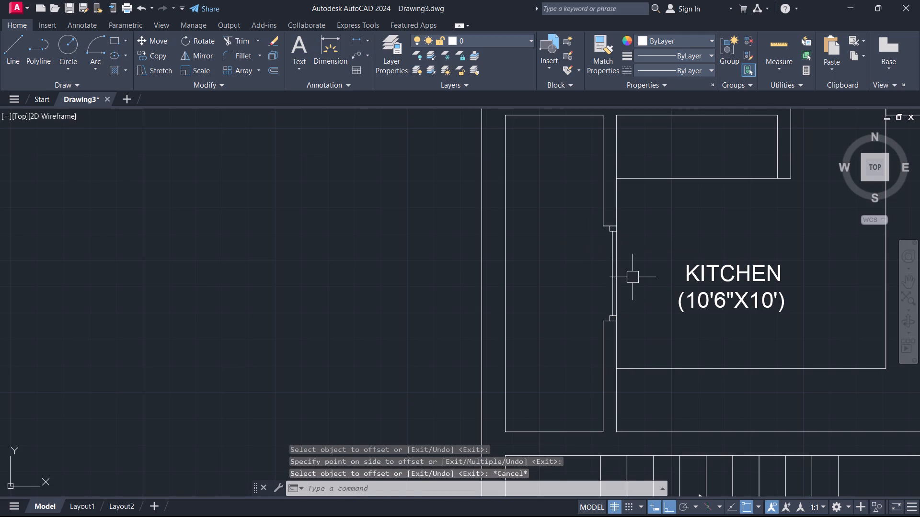
# Rotate both door leaf lines 90° about the upper jamb's east corner so the leaf opens horizontally into the kitchen.
pyautogui.moveTo(632, 277); pyautogui.dragTo(614, 267)
pyautogui.click(594, 258)
pyautogui.press('r')
pyautogui.write('O')
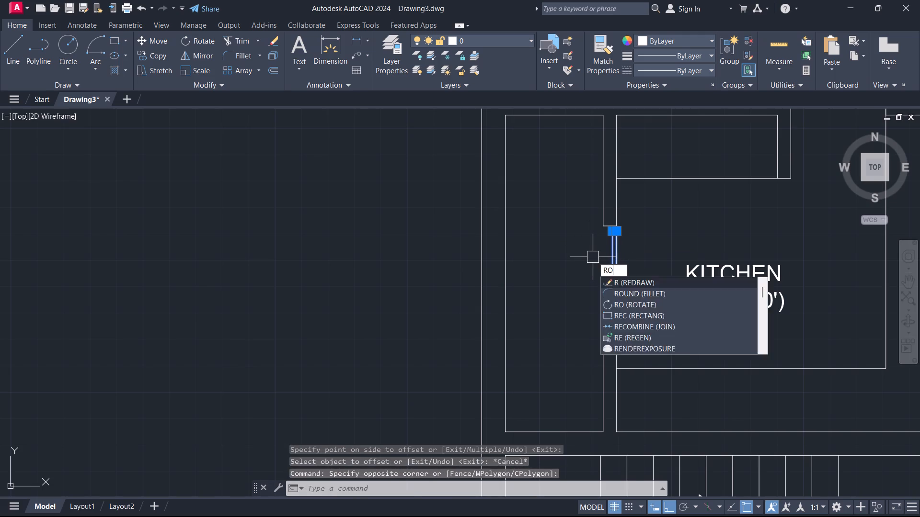
pyautogui.press('space')
pyautogui.scroll(2, 618, 235)
pyautogui.click(614, 228)
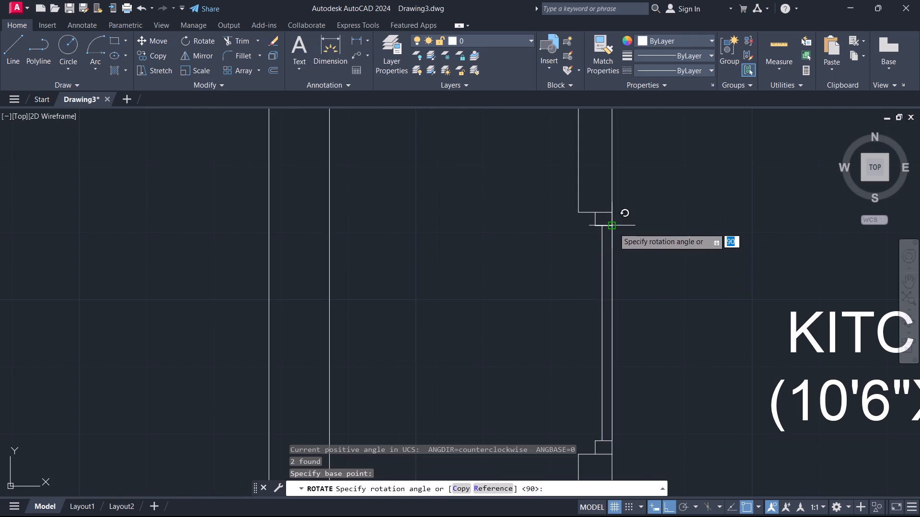
pyautogui.click(616, 148)
pyautogui.press('Escape')
# Draw a short line closing the hinge end of the kitchen door leaf at the upper jamb's east corner.
pyautogui.scroll(-2, 655, 224)
pyautogui.moveTo(669, 230); pyautogui.dragTo(595, 285, button='middle')
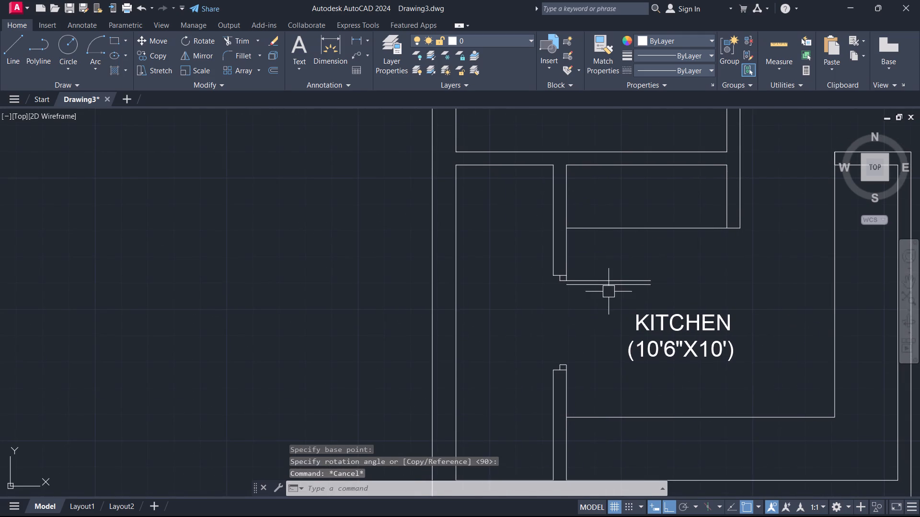
pyautogui.press('l')
pyautogui.press('space')
pyautogui.scroll(4, 613, 290)
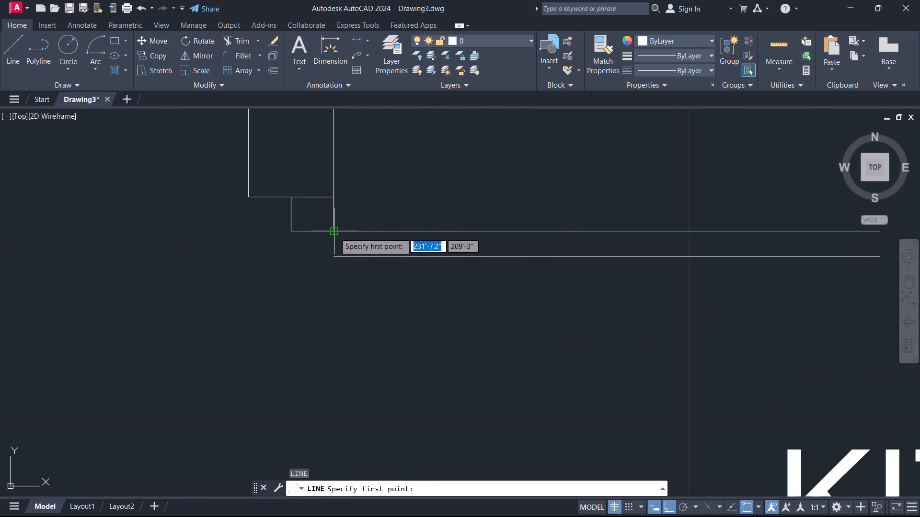
pyautogui.click(335, 232)
pyautogui.click(338, 259)
pyautogui.press('Escape')
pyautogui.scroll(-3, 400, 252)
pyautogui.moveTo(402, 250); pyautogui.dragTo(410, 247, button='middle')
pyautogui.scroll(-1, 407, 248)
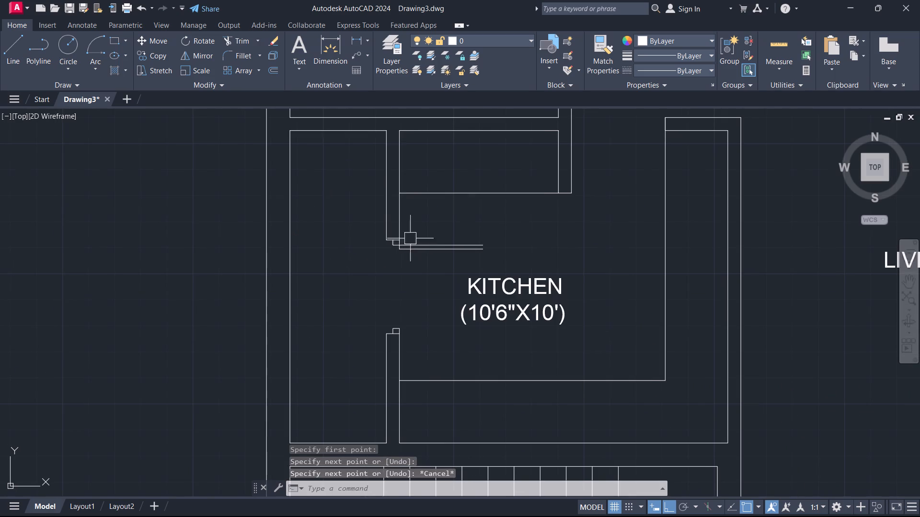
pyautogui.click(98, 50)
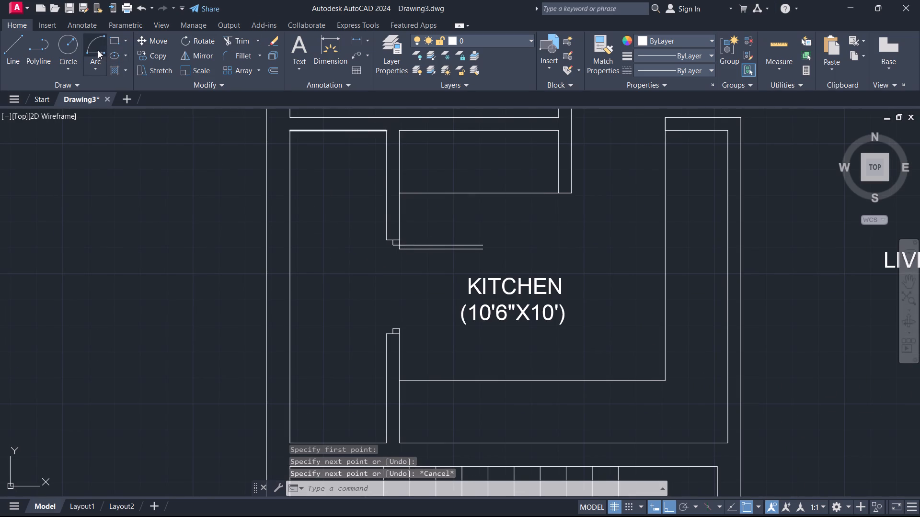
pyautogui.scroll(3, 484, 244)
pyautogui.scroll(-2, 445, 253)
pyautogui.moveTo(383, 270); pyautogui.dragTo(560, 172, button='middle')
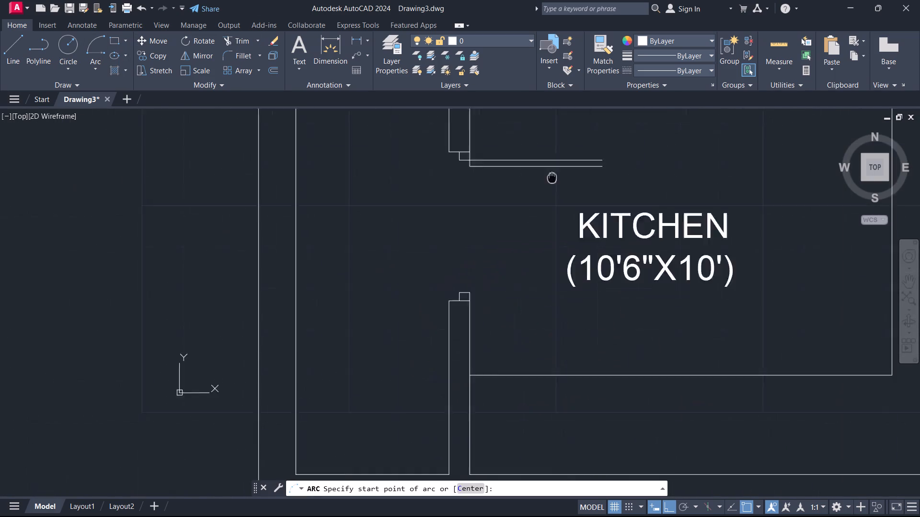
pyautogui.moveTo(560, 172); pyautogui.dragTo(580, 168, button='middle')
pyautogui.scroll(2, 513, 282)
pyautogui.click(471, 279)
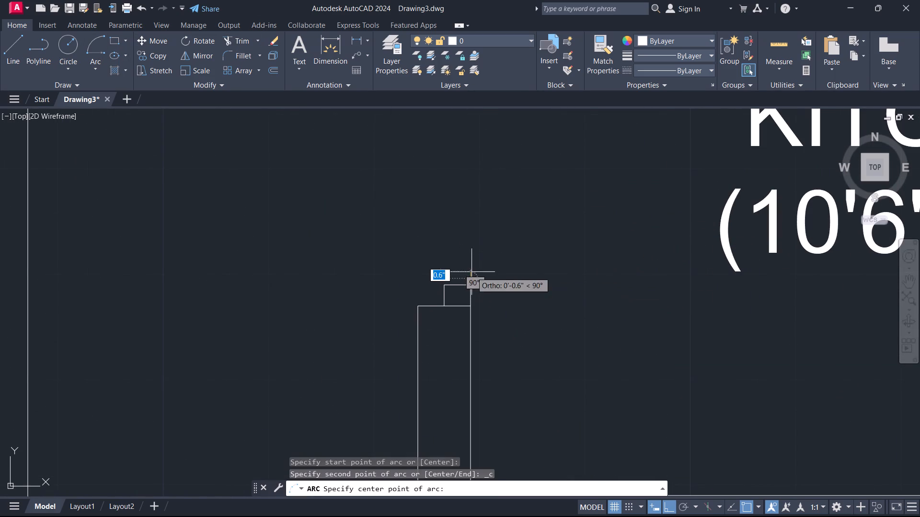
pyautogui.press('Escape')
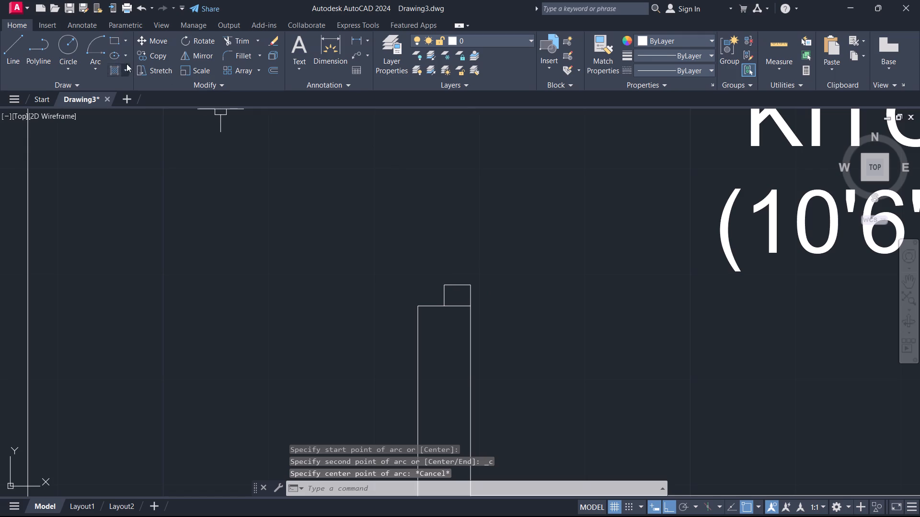
# Draw the kitchen door's swing arc from the lower jamb's east corner, centred on the upper jamb's east corner, to the leaf's upper tip.
pyautogui.click(97, 42)
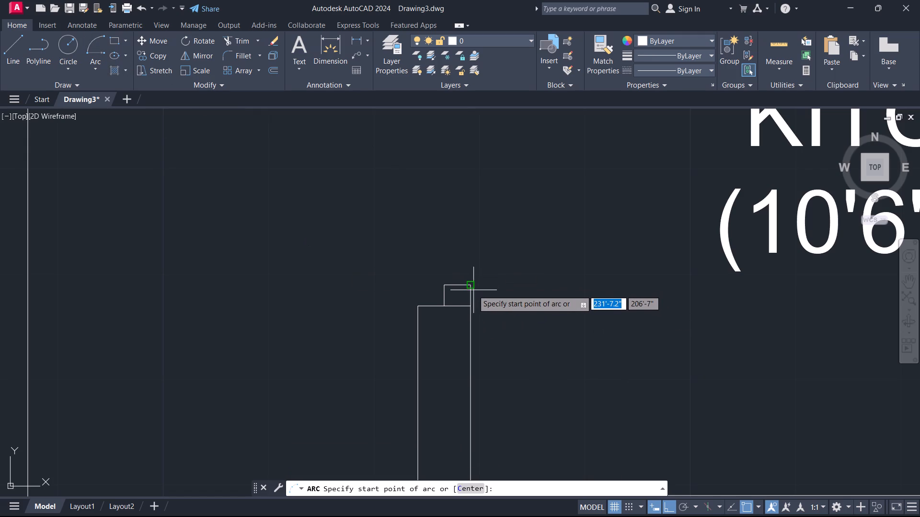
pyautogui.click(472, 290)
pyautogui.scroll(-2, 482, 271)
pyautogui.moveTo(482, 271); pyautogui.dragTo(494, 512, button='middle')
pyautogui.scroll(1, 485, 442)
pyautogui.scroll(1, 478, 396)
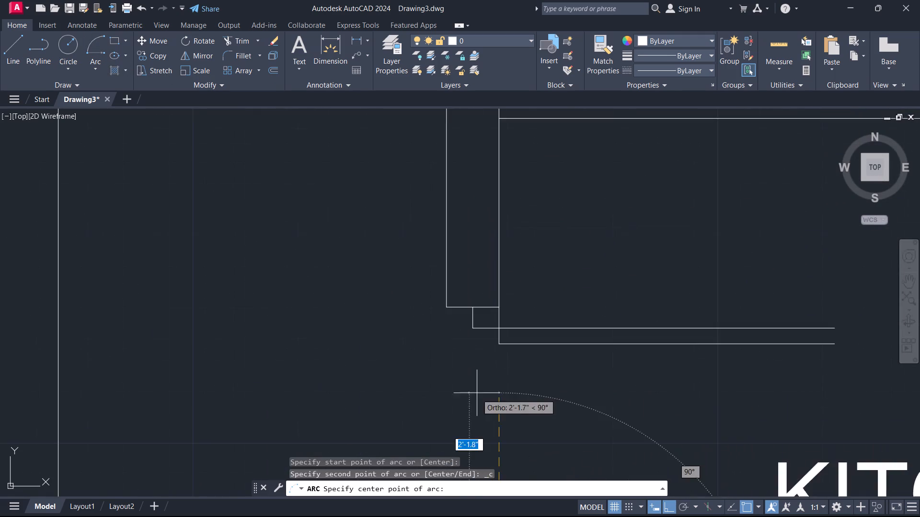
pyautogui.scroll(1, 477, 393)
pyautogui.scroll(2, 498, 303)
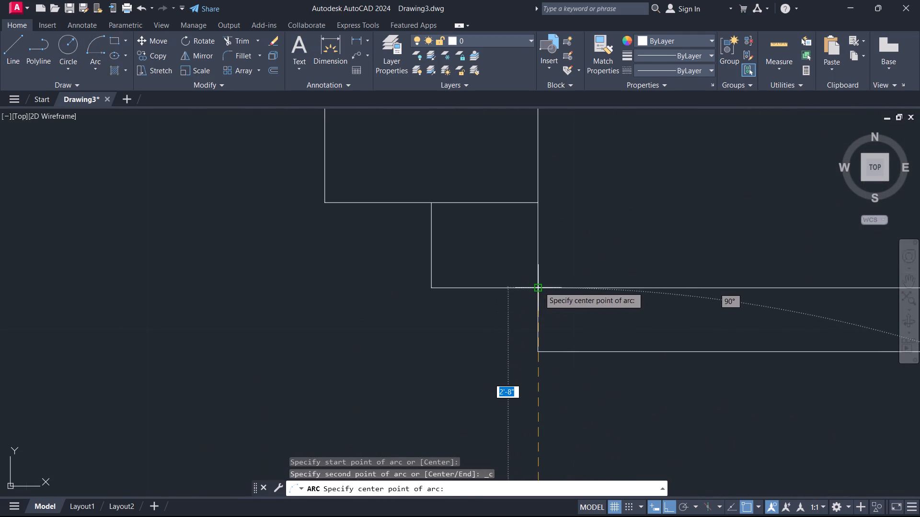
pyautogui.click(540, 287)
pyautogui.scroll(-4, 540, 308)
pyautogui.scroll(3, 730, 301)
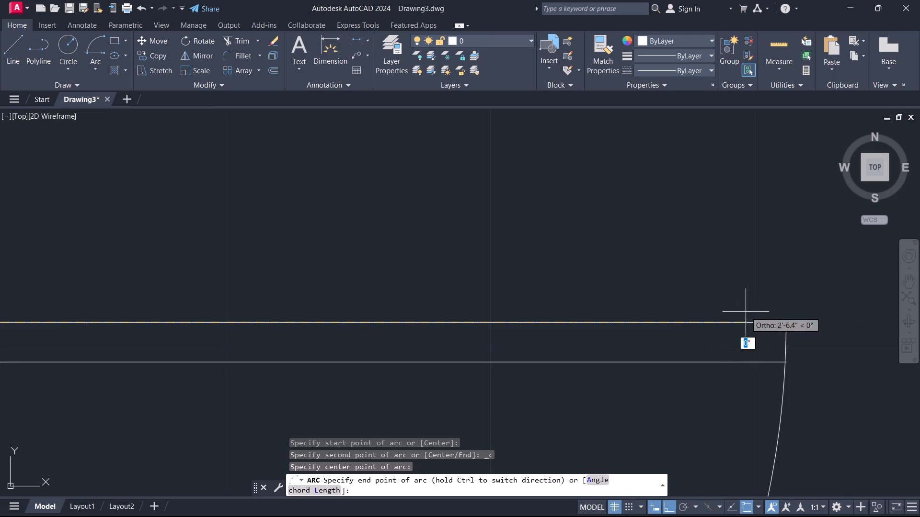
pyautogui.click(785, 321)
pyautogui.press('Escape')
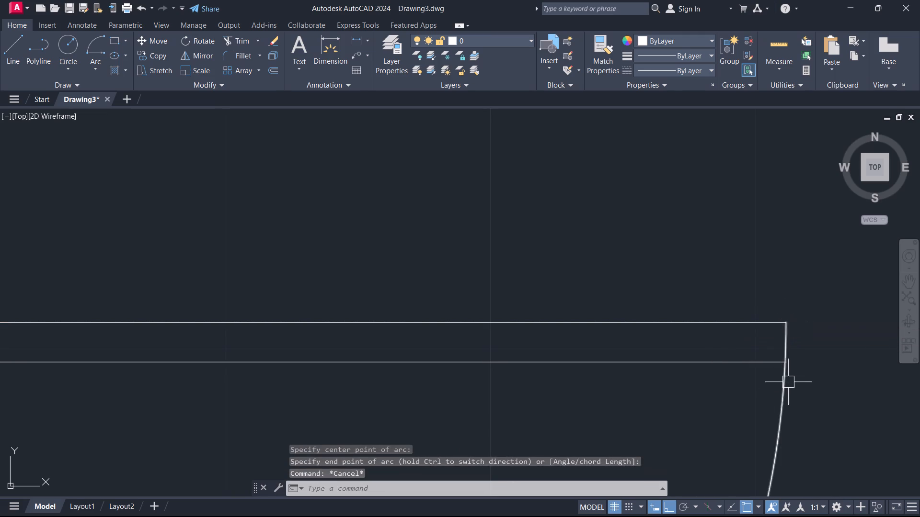
# Trim the end of the kitchen door's lower leaf line that projects past the swing arc.
pyautogui.press('t')
pyautogui.press('r')
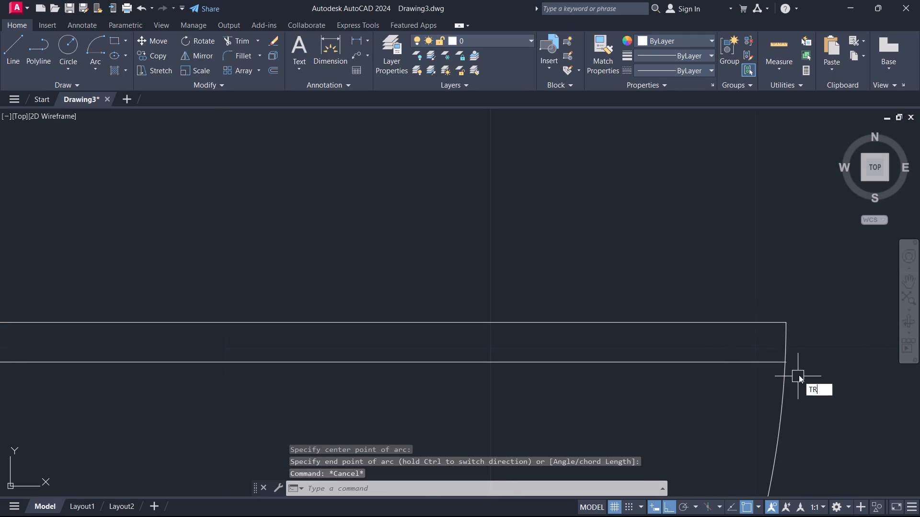
pyautogui.press('space')
pyautogui.scroll(4, 799, 374)
pyautogui.scroll(2, 751, 330)
pyautogui.click(669, 308)
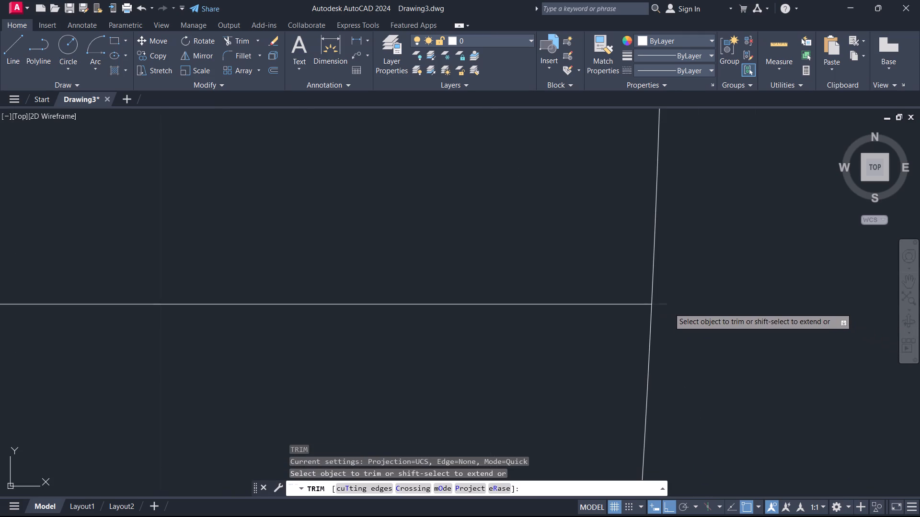
pyautogui.press('Escape')
# Move the kitchen label about 11.6" east, clear of the door swing.
pyautogui.scroll(1, 696, 346)
pyautogui.scroll(-9, 696, 346)
pyautogui.scroll(-2, 727, 415)
pyautogui.moveTo(723, 413); pyautogui.dragTo(733, 250, button='middle')
pyautogui.moveTo(817, 393); pyautogui.dragTo(584, 336, button='middle')
pyautogui.scroll(-2, 584, 336)
pyautogui.moveTo(618, 326); pyautogui.dragTo(613, 326)
pyautogui.press('m')
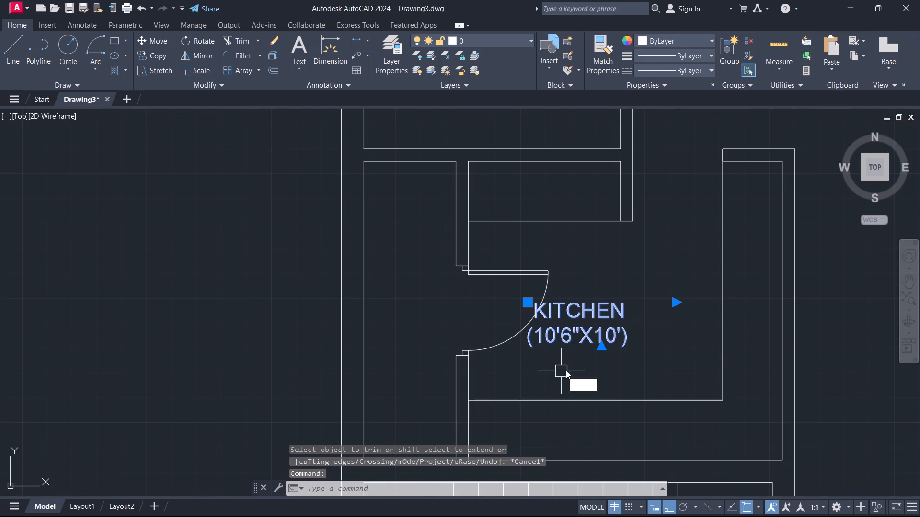
pyautogui.press('space')
pyautogui.scroll(2, 575, 360)
pyautogui.click(601, 294)
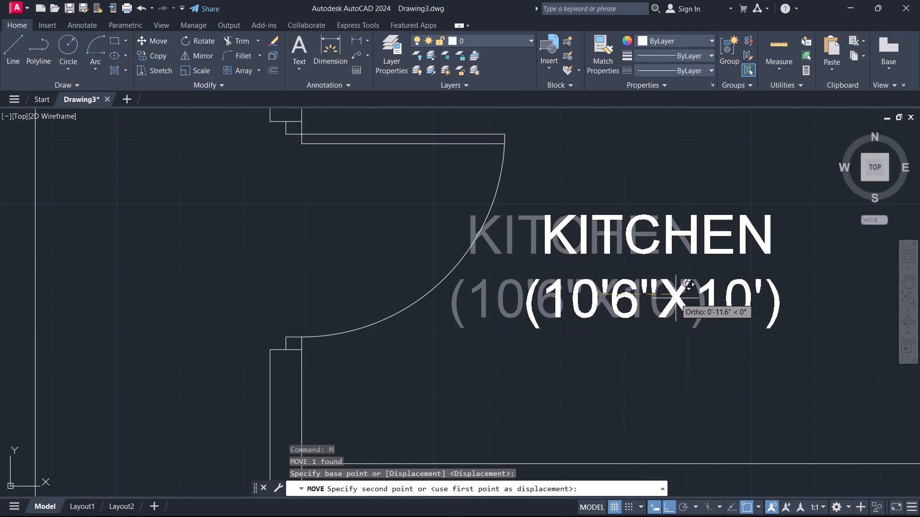
pyautogui.click(676, 298)
pyautogui.press('Escape')
# Erase the three lines of the short wall stub west of the upper toilet's door opening.
pyautogui.scroll(-3, 676, 277)
pyautogui.moveTo(675, 275); pyautogui.dragTo(592, 376, button='middle')
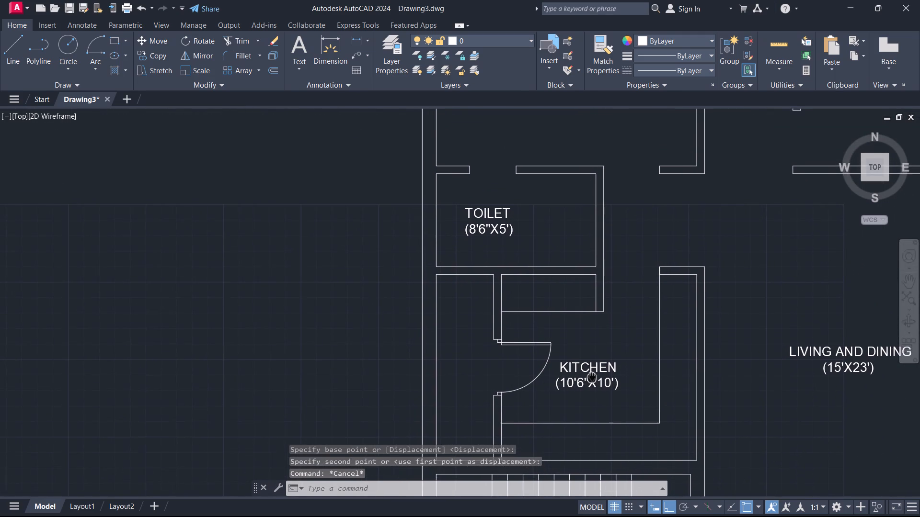
pyautogui.moveTo(592, 376); pyautogui.dragTo(598, 382, button='middle')
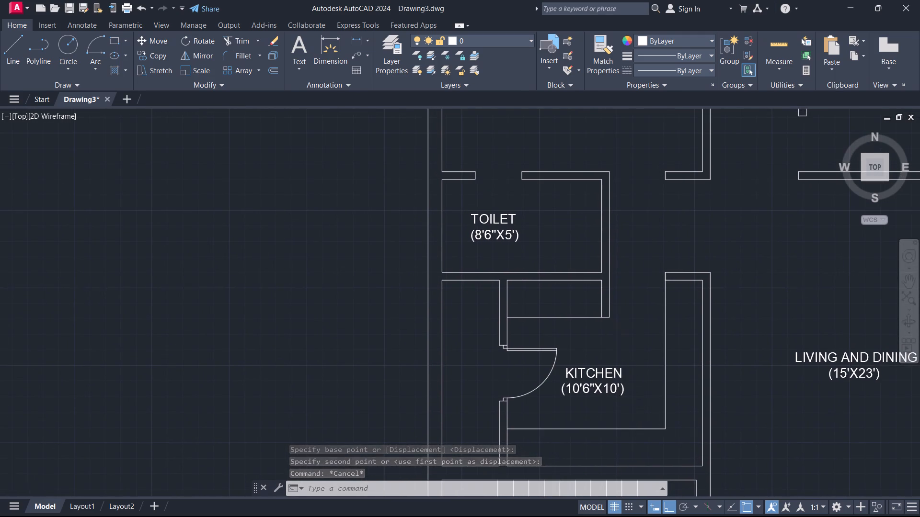
pyautogui.scroll(-1, 616, 326)
pyautogui.moveTo(619, 328); pyautogui.dragTo(689, 448, button='middle')
pyautogui.scroll(1, 625, 381)
pyautogui.moveTo(599, 367); pyautogui.dragTo(732, 390, button='middle')
pyautogui.scroll(2, 718, 397)
pyautogui.moveTo(689, 341); pyautogui.dragTo(684, 331)
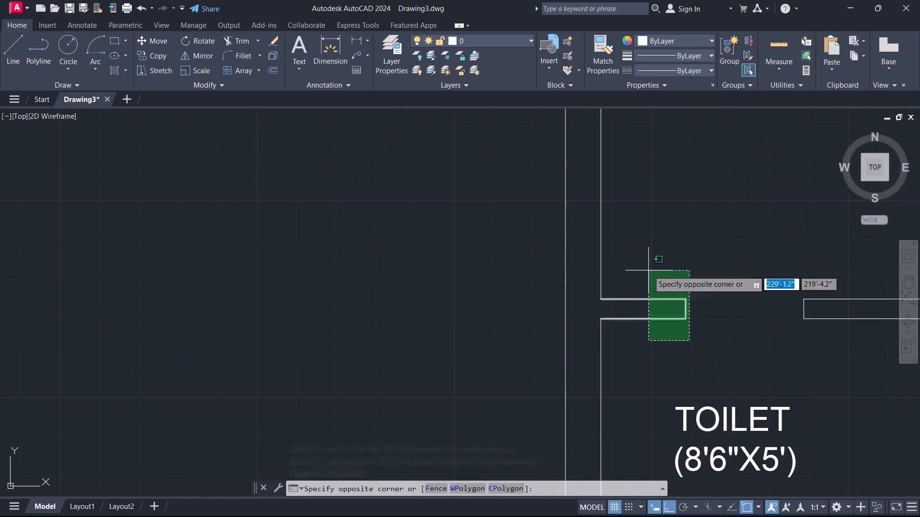
pyautogui.click(648, 270)
pyautogui.press('Delete')
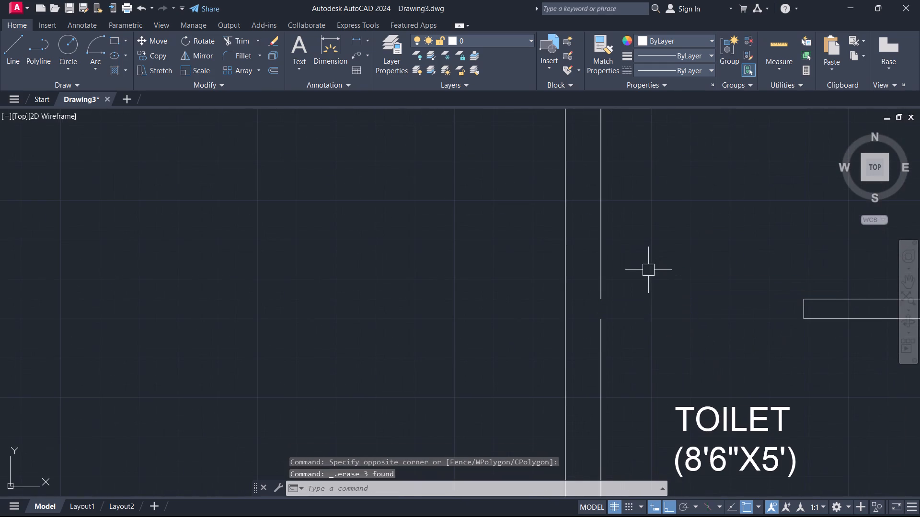
# Close the gap in the west wall's inner line beside the toilet and join the two segments into one line.
pyautogui.click(603, 330)
pyautogui.click(598, 319)
pyautogui.click(601, 303)
pyautogui.press('Escape')
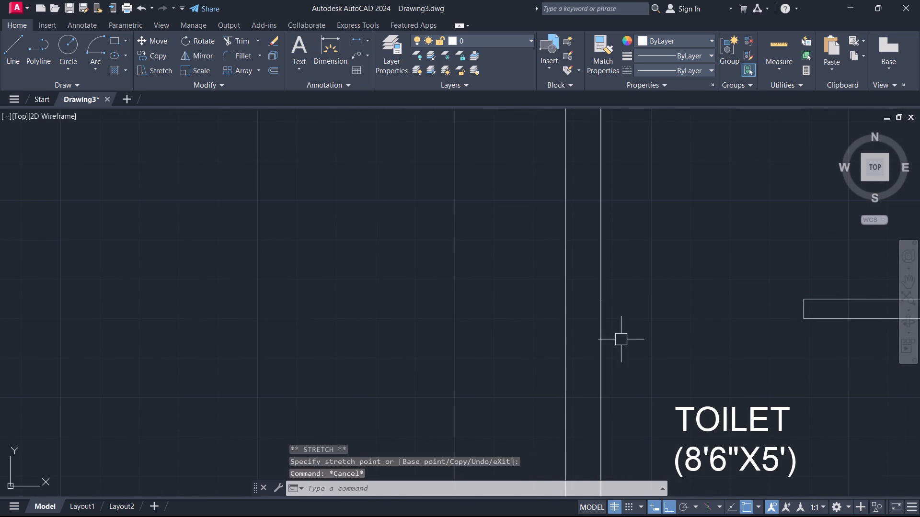
pyautogui.moveTo(621, 340); pyautogui.dragTo(609, 319)
pyautogui.click(589, 266)
pyautogui.write('J')
pyautogui.press('space')
pyautogui.scroll(-2, 665, 311)
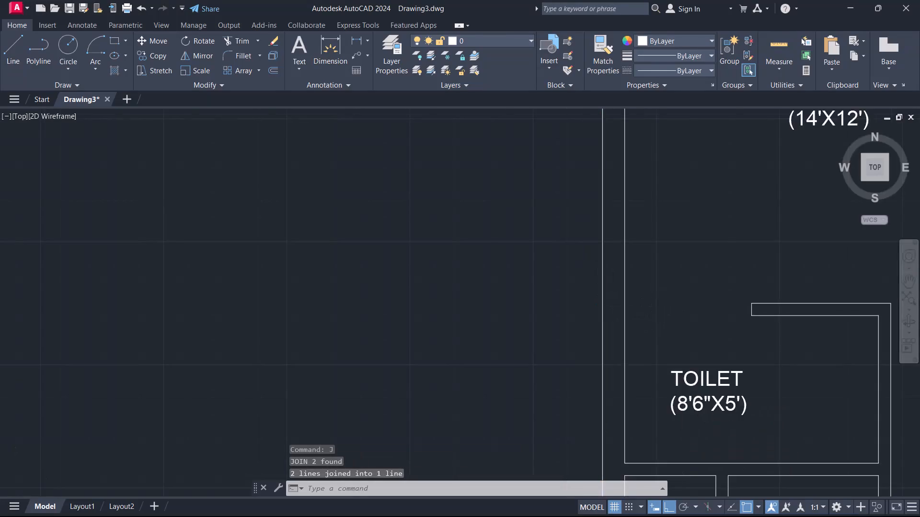
# Offset the west wall's inner line 2'6" east, across the opening in the 8'6"X5' toilet's north wall.
pyautogui.moveTo(667, 312); pyautogui.dragTo(649, 314, button='middle')
pyautogui.scroll(2, 655, 318)
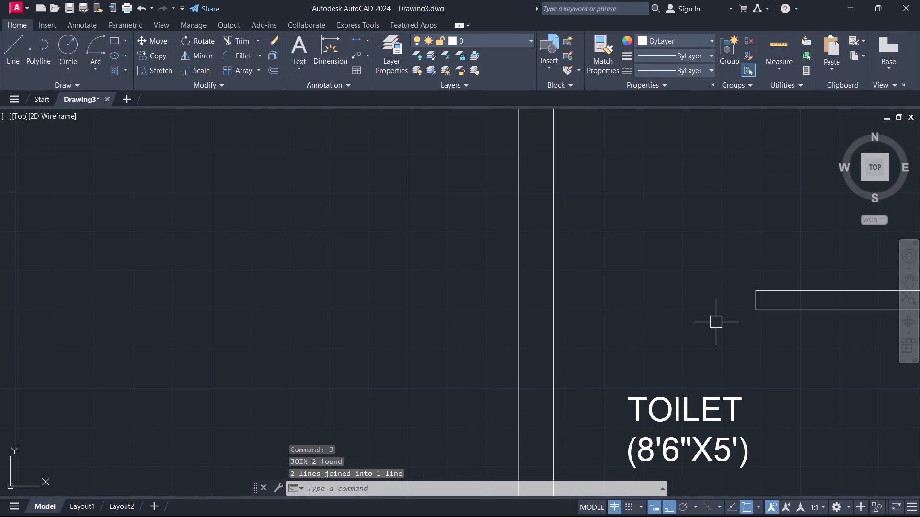
pyautogui.write('O')
pyautogui.press('space')
pyautogui.press('2')
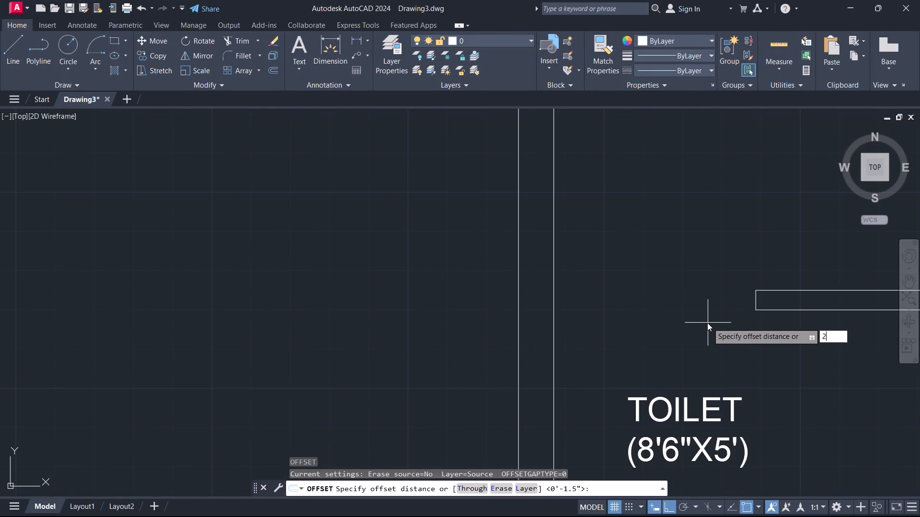
pyautogui.press("'")
pyautogui.press('6')
pyautogui.press('Return')
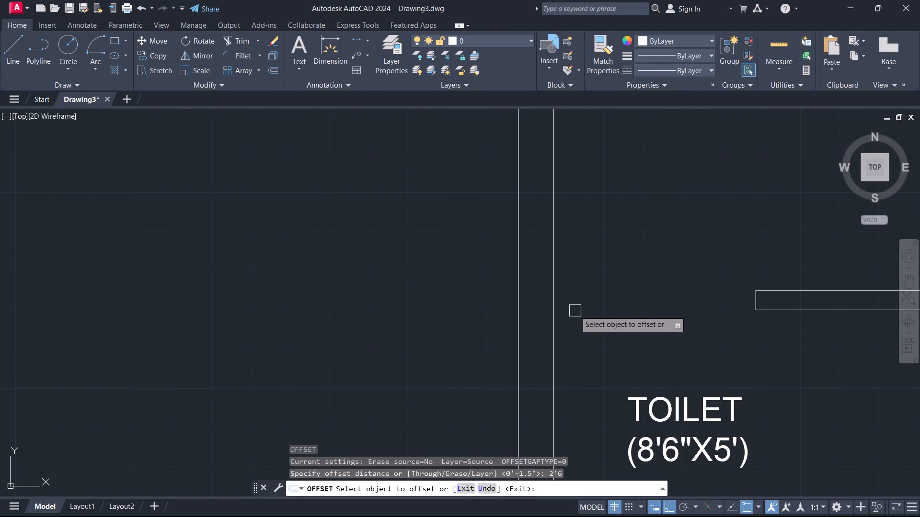
pyautogui.click(554, 298)
pyautogui.click(611, 298)
pyautogui.press('Escape')
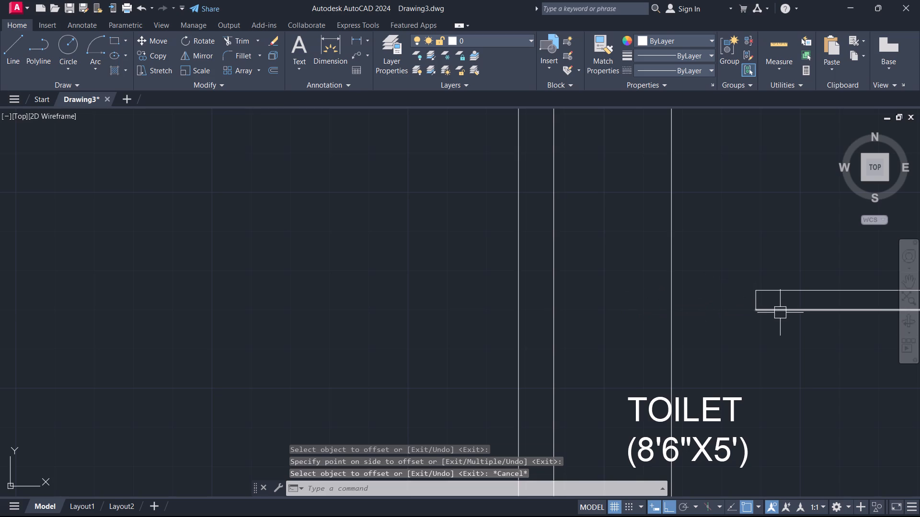
# Extend both lines of the toilet's north wall west to the new offset line.
pyautogui.press('e')
pyautogui.press('x')
pyautogui.press('space')
pyautogui.moveTo(802, 337); pyautogui.dragTo(798, 325)
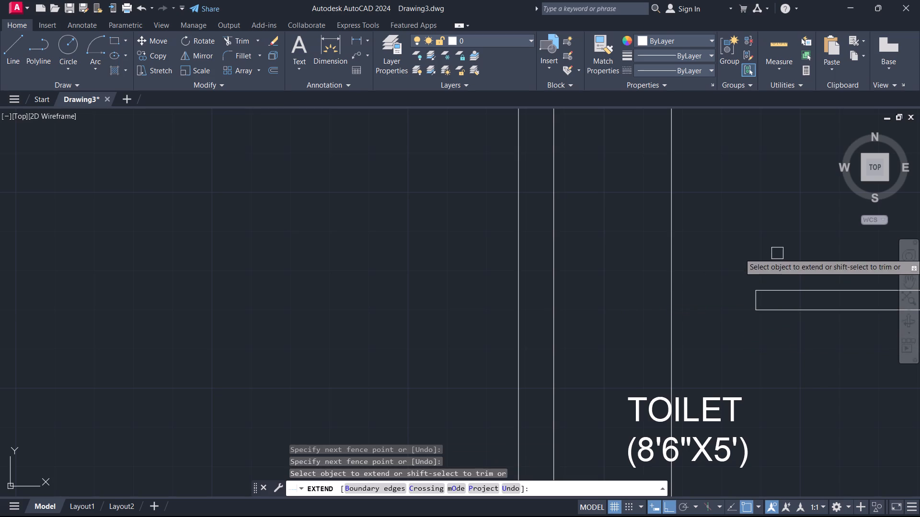
pyautogui.click(787, 270)
pyautogui.click(773, 329)
pyautogui.press('Escape')
# Erase the old end line now crossing inside the toilet's north wall.
pyautogui.scroll(3, 761, 313)
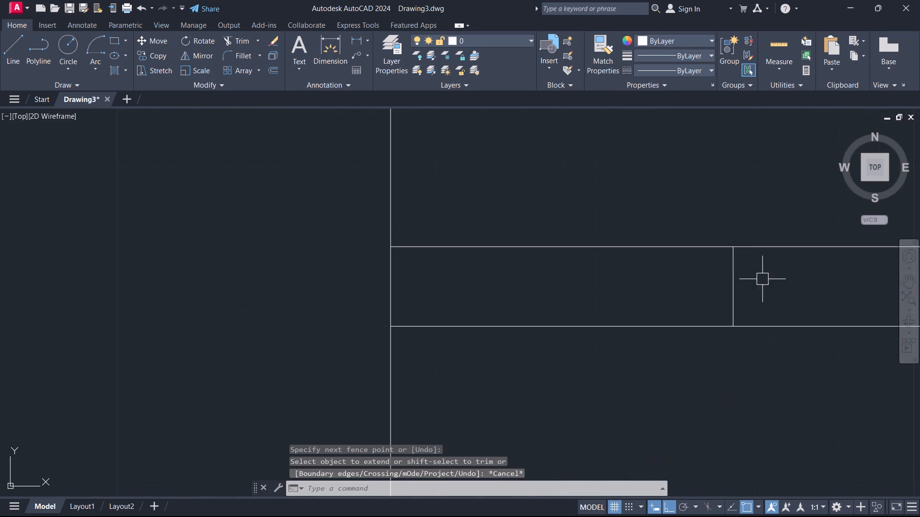
pyautogui.click(764, 277)
pyautogui.click(664, 277)
pyautogui.press('Delete')
# Trim the offset line above and below the toilet's north wall, leaving only the piece that caps the wall end.
pyautogui.scroll(-2, 652, 299)
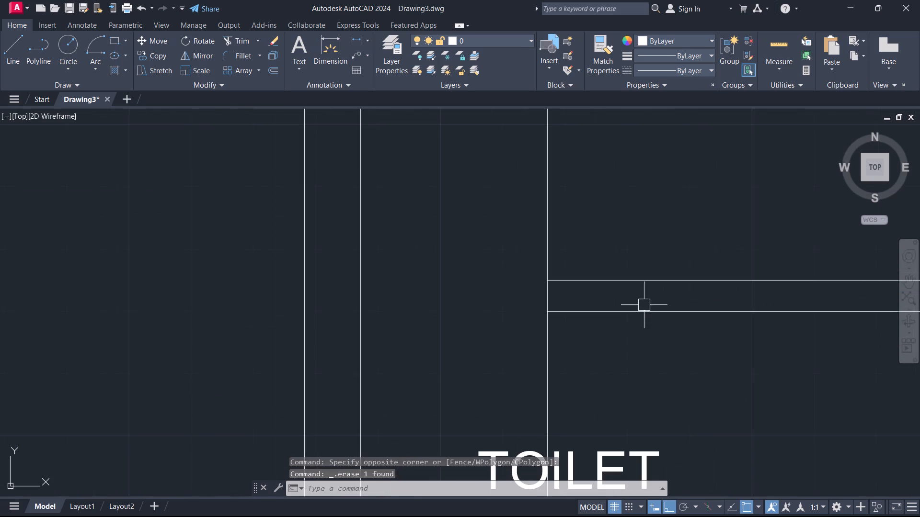
pyautogui.moveTo(595, 362); pyautogui.dragTo(641, 466, button='middle')
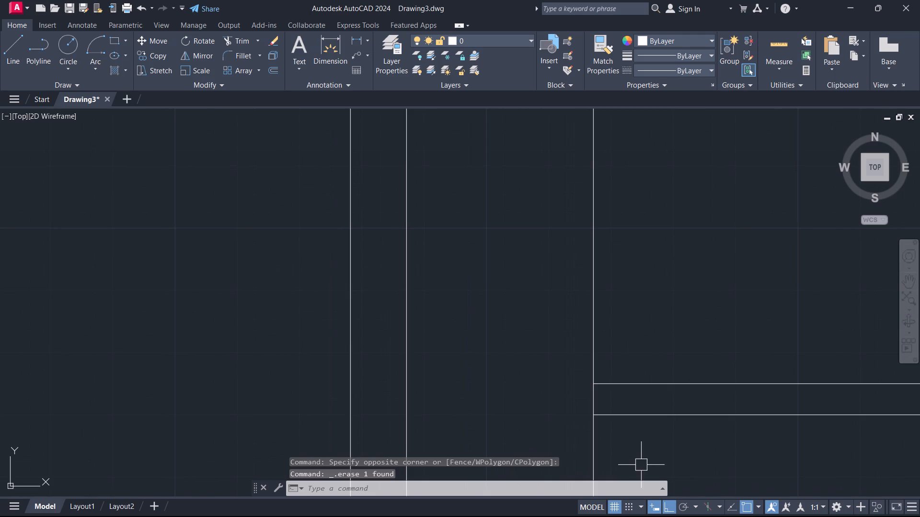
pyautogui.press('t')
pyautogui.press('r')
pyautogui.press('space')
pyautogui.click(629, 453)
pyautogui.click(573, 447)
pyautogui.click(547, 377)
pyautogui.click(658, 337)
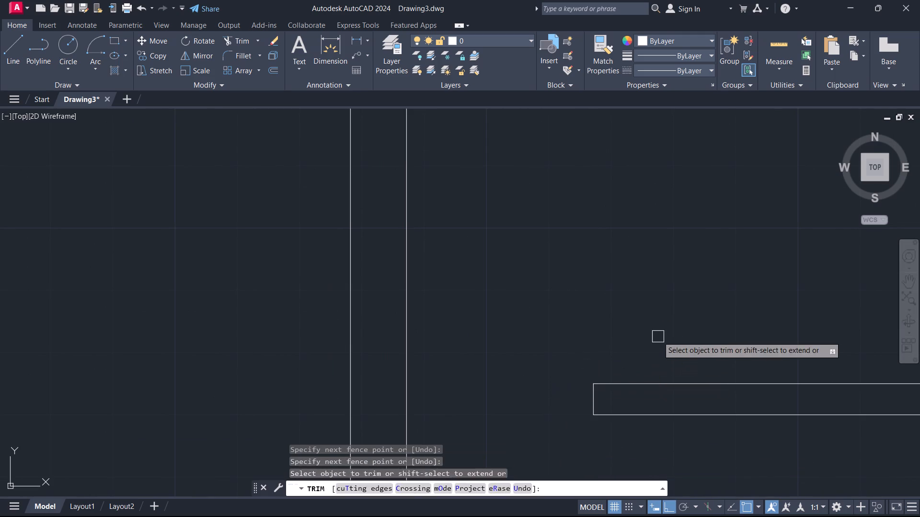
pyautogui.press('Escape')
# Draw a 2" by 2.5" door frame on the toilet north wall's west end, from the end line's midpoint to the wall's lower corner.
pyautogui.scroll(-3, 640, 348)
pyautogui.moveTo(609, 357); pyautogui.dragTo(627, 308, button='middle')
pyautogui.scroll(1, 627, 307)
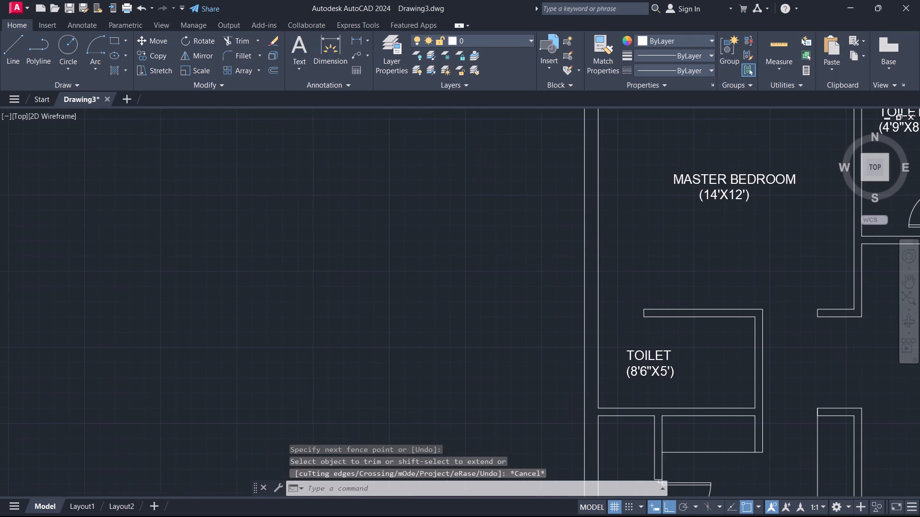
pyautogui.scroll(1, 627, 307)
pyautogui.scroll(-1, 627, 307)
pyautogui.press('l')
pyautogui.press('space')
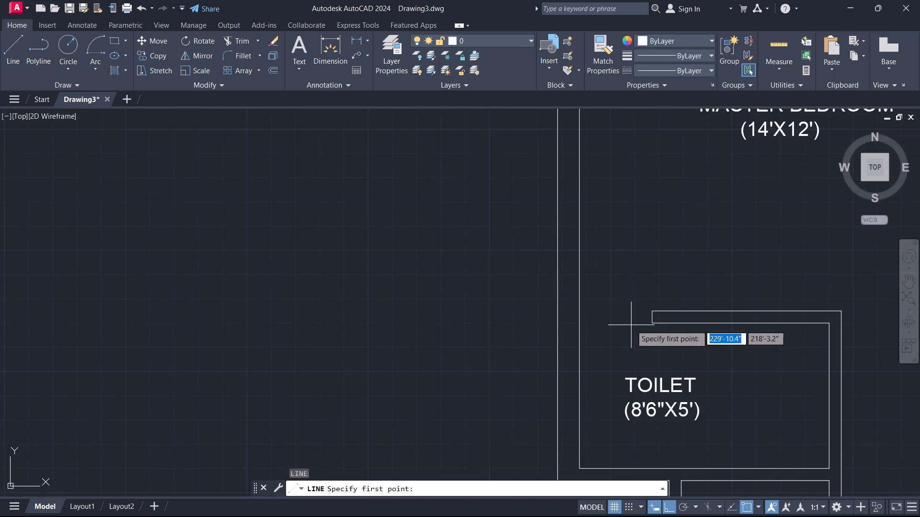
pyautogui.scroll(3, 634, 327)
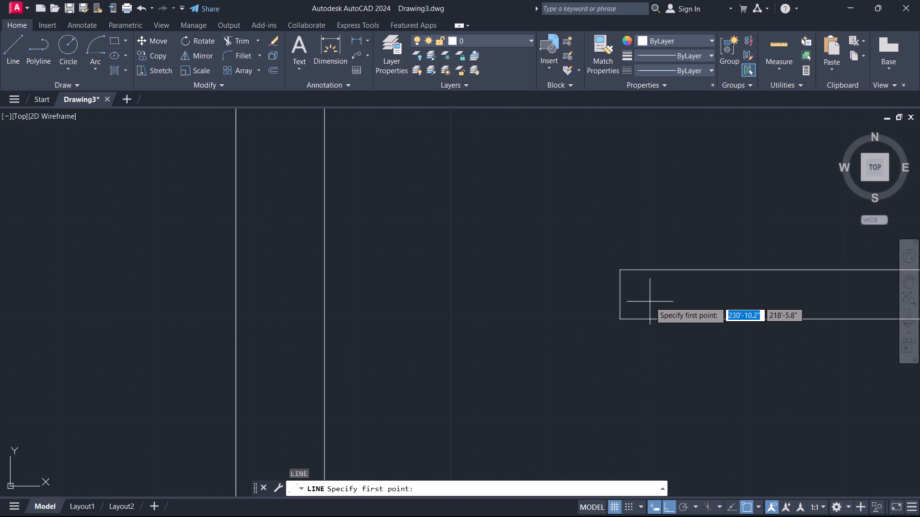
pyautogui.click(620, 293)
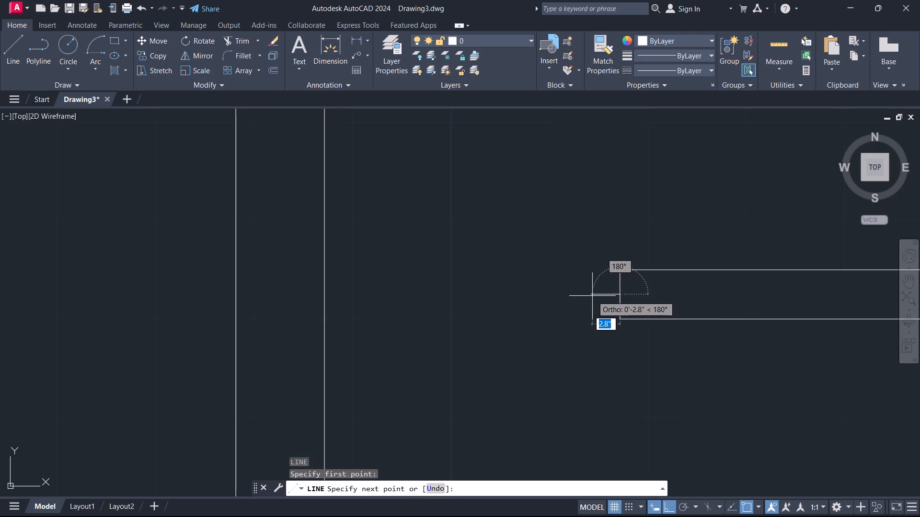
pyautogui.write('22')
pyautogui.press('BackSpace')
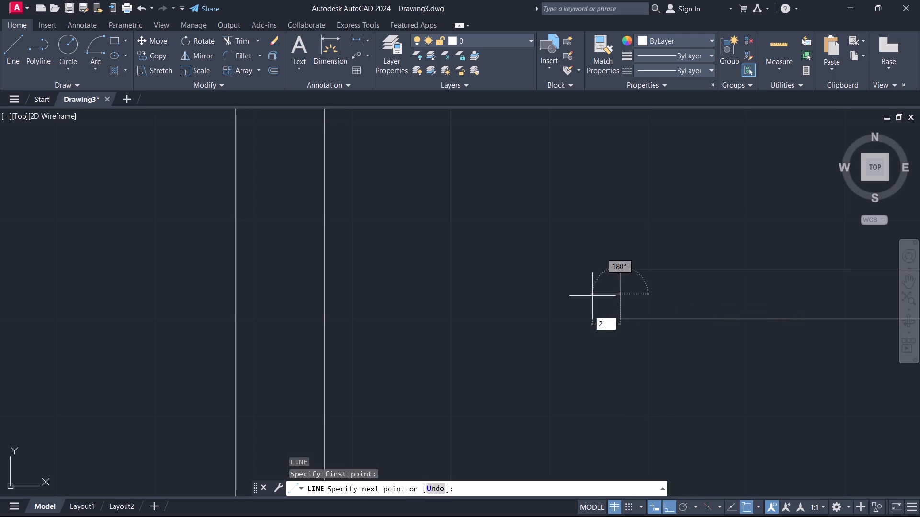
pyautogui.press('Return')
pyautogui.write('2.')
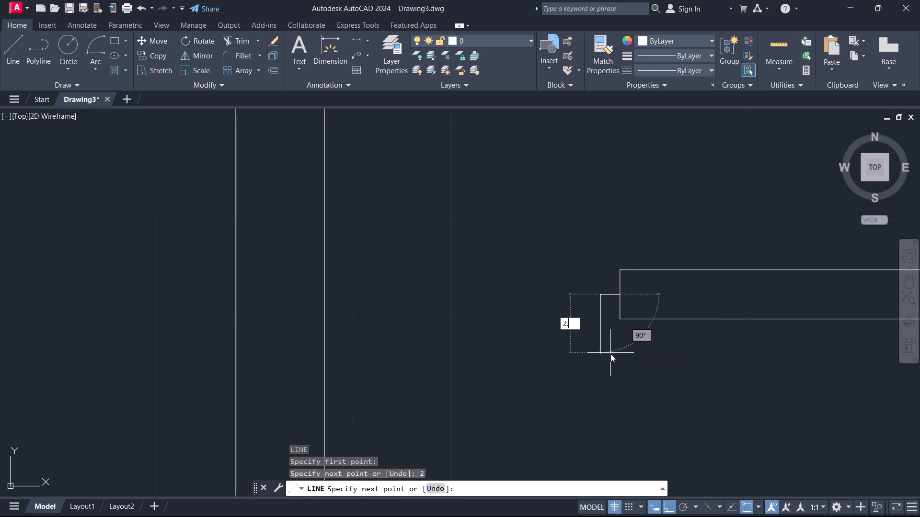
pyautogui.press('5')
pyautogui.press('Return')
pyautogui.click(621, 318)
pyautogui.press('Escape')
# Copy the three door frame lines straight west from their upper east corner to the west wall's inner line.
pyautogui.scroll(1, 609, 343)
pyautogui.moveTo(609, 343); pyautogui.dragTo(658, 433, button='middle')
pyautogui.scroll(2, 609, 343)
pyautogui.moveTo(661, 425); pyautogui.dragTo(661, 418)
pyautogui.click(592, 183)
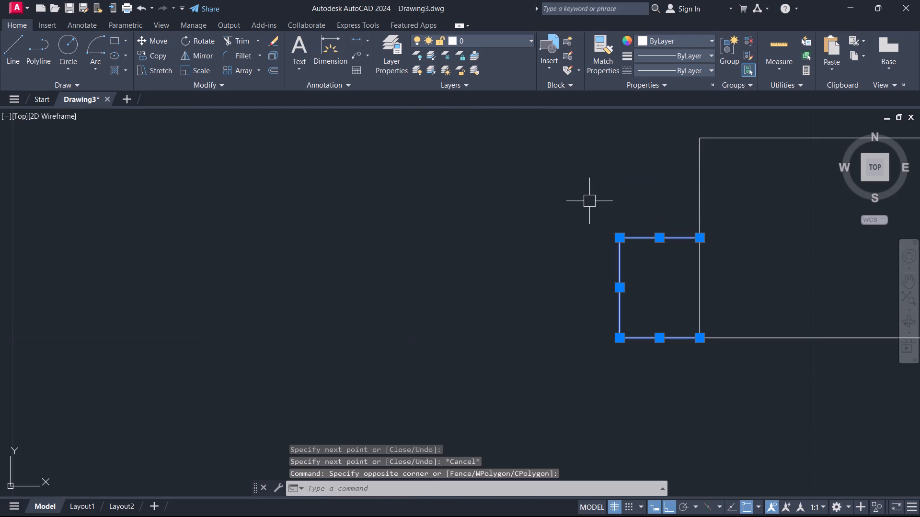
pyautogui.press('c')
pyautogui.write('O')
pyautogui.press('space')
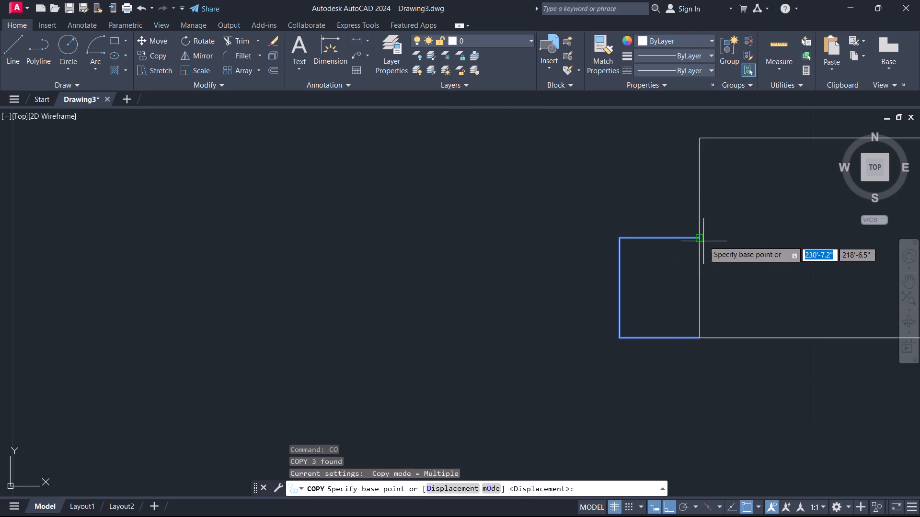
pyautogui.click(704, 237)
pyautogui.scroll(-2, 576, 281)
pyautogui.moveTo(576, 281); pyautogui.dragTo(883, 332, button='middle')
pyautogui.scroll(-1, 883, 332)
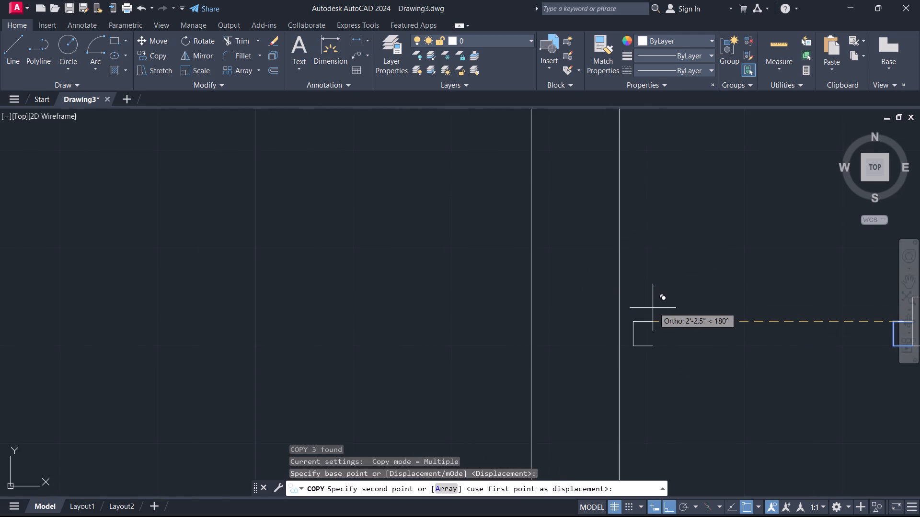
pyautogui.click(619, 318)
pyautogui.press('Escape')
# Mirror the copied door frame about the west wall's inner line into the opening, erasing the source.
pyautogui.moveTo(606, 368); pyautogui.dragTo(595, 347)
pyautogui.click(573, 272)
pyautogui.write('MI')
pyautogui.press('space')
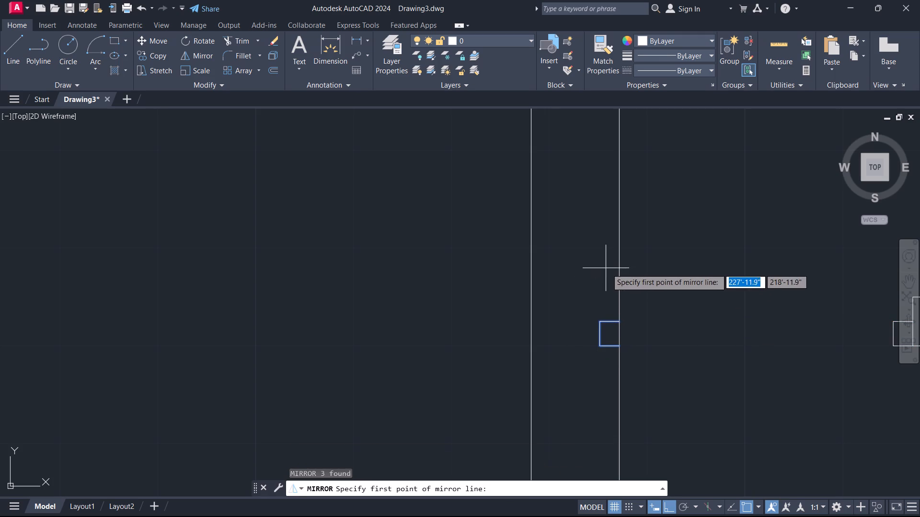
pyautogui.click(621, 285)
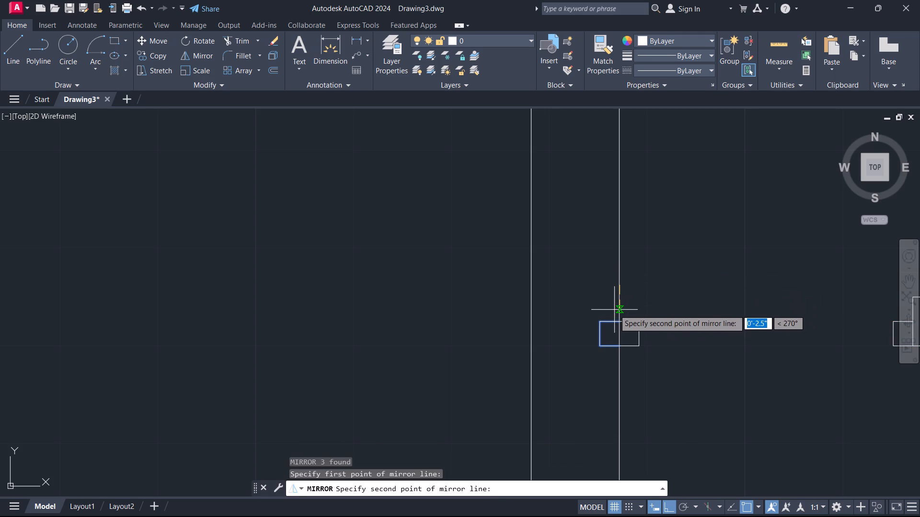
pyautogui.click(616, 309)
pyautogui.moveTo(629, 342); pyautogui.dragTo(616, 309)
# Draw a horizontal line across the toilet door opening between the lower inner corners of the two frames.
pyautogui.scroll(-2, 640, 313)
pyautogui.moveTo(641, 313); pyautogui.dragTo(504, 238, button='middle')
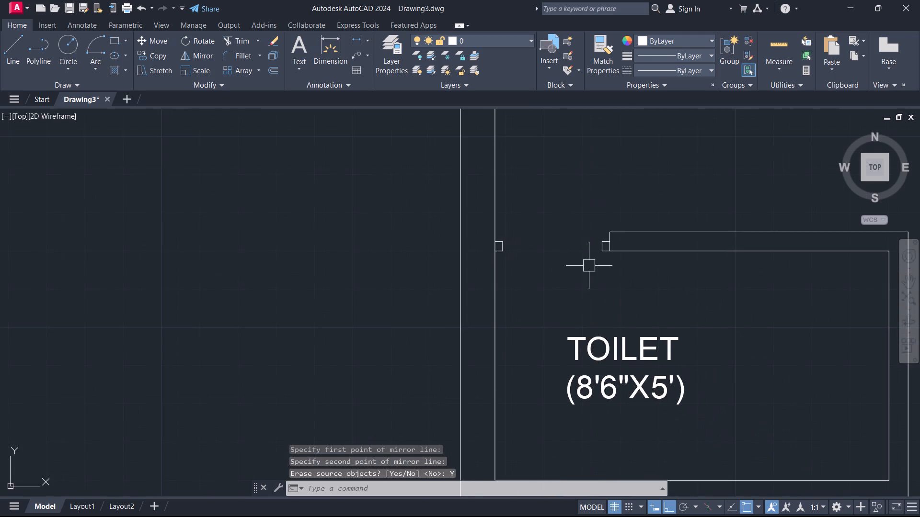
pyautogui.scroll(1, 633, 267)
pyautogui.press('l')
pyautogui.press('space')
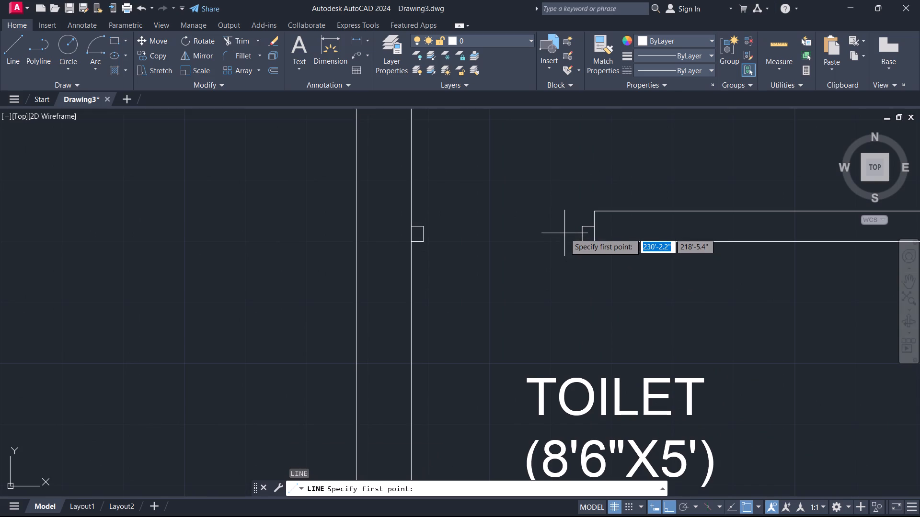
pyautogui.click(577, 246)
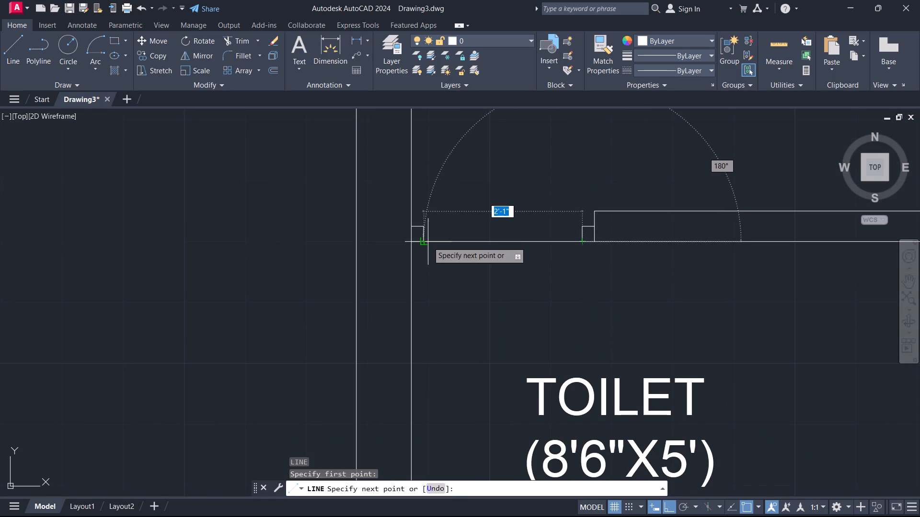
pyautogui.click(423, 242)
pyautogui.press('Escape')
# Offset the line across the door opening 1.5" north to give the leaf its thickness.
pyautogui.press('o')
pyautogui.press('space')
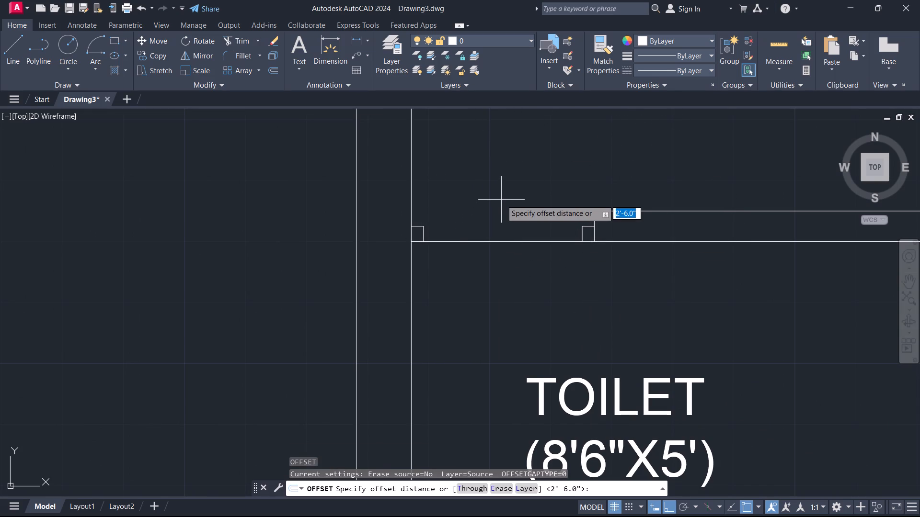
pyautogui.write('1')
pyautogui.write('.5')
pyautogui.press('Return')
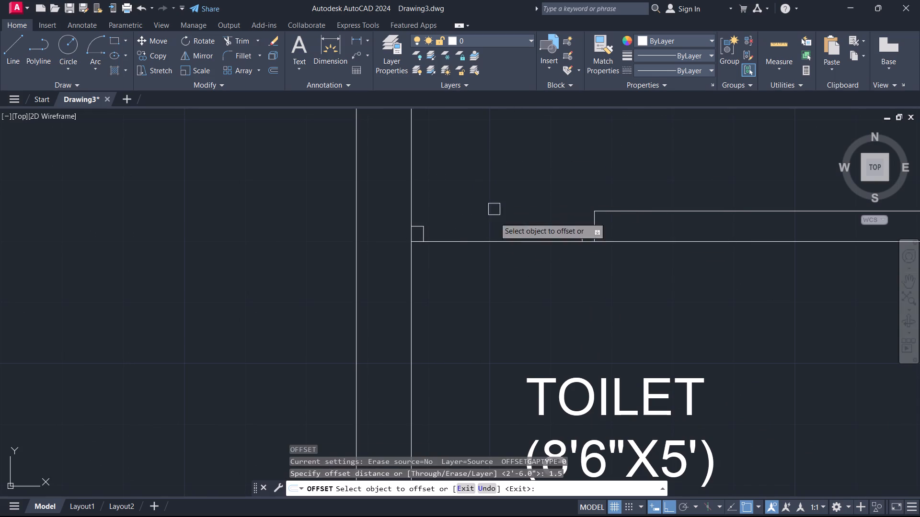
pyautogui.click(508, 239)
pyautogui.click(510, 224)
pyautogui.press('Escape')
# Rotate both door leaf lines about the west frame's lower inner corner so the leaf points south into the toilet.
pyautogui.click(518, 258)
pyautogui.click(493, 209)
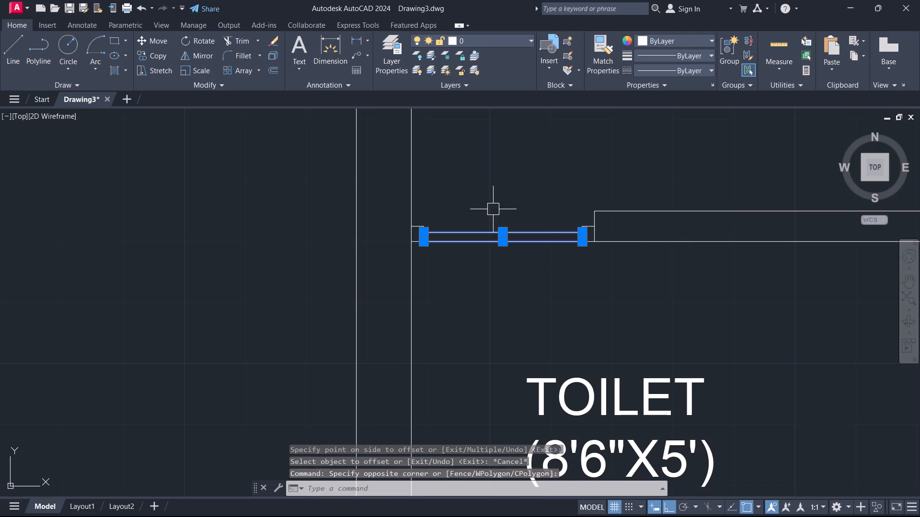
pyautogui.write('RO')
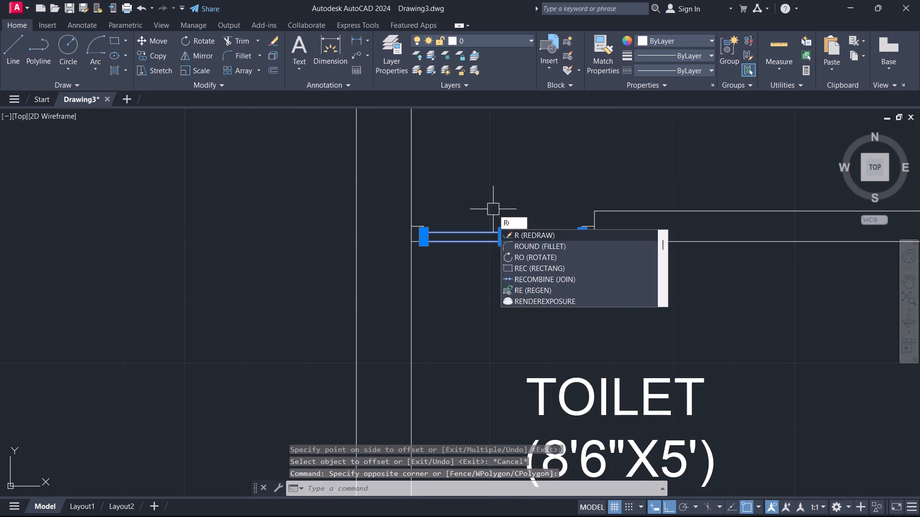
pyautogui.press('space')
pyautogui.scroll(2, 448, 225)
pyautogui.moveTo(389, 262); pyautogui.dragTo(388, 256)
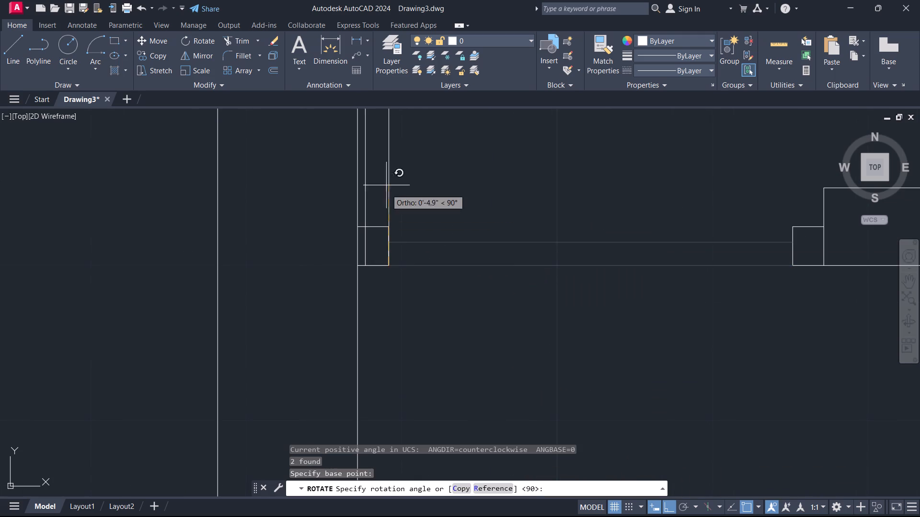
pyautogui.click(399, 333)
# Draw a short line closing the north end of the rotated toilet door leaf at the west frame.
pyautogui.scroll(-1, 427, 334)
pyautogui.moveTo(427, 334); pyautogui.dragTo(530, 179, button='middle')
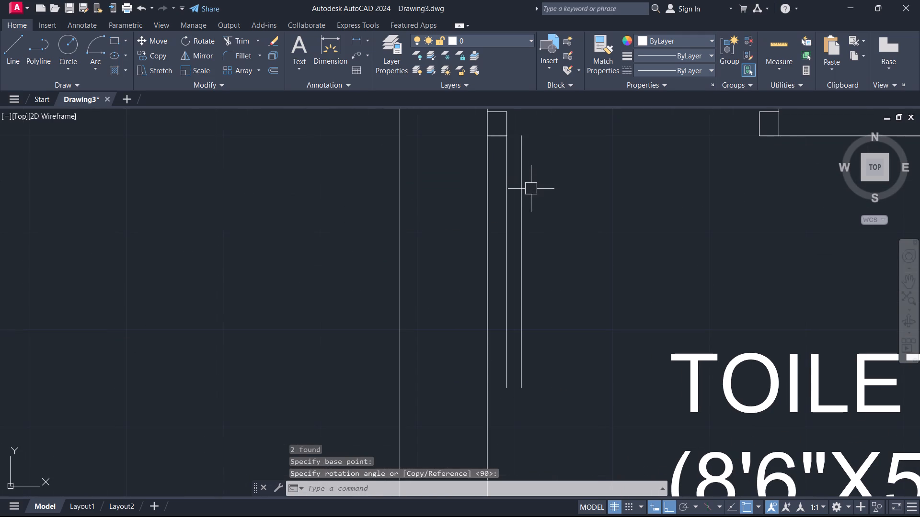
pyautogui.write('L')
pyautogui.press('space')
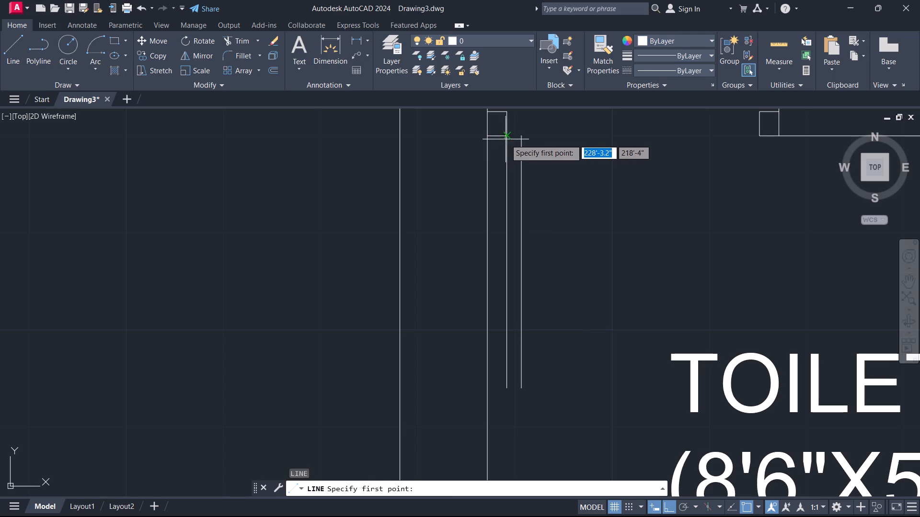
pyautogui.click(506, 139)
pyautogui.click(524, 139)
pyautogui.press('Escape')
# Draw the toilet door's swing arc from the leaf's south end, centred on the west frame's corner, to the east frame's lower corner.
pyautogui.scroll(-1, 546, 185)
pyautogui.moveTo(546, 185); pyautogui.dragTo(491, 258, button='middle')
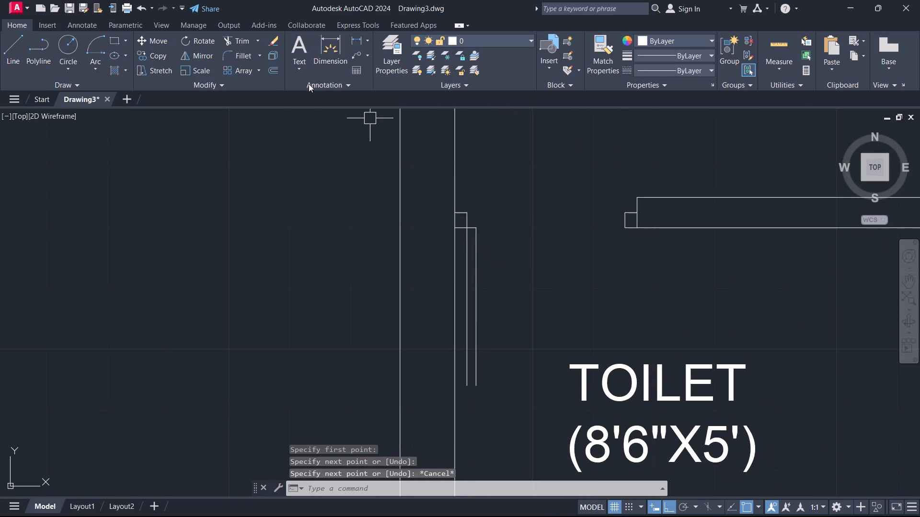
pyautogui.click(99, 46)
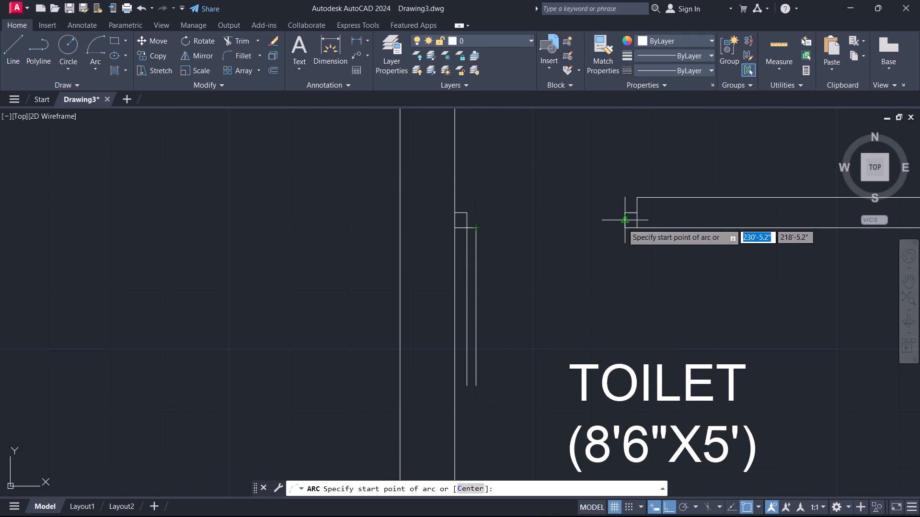
pyautogui.click(468, 384)
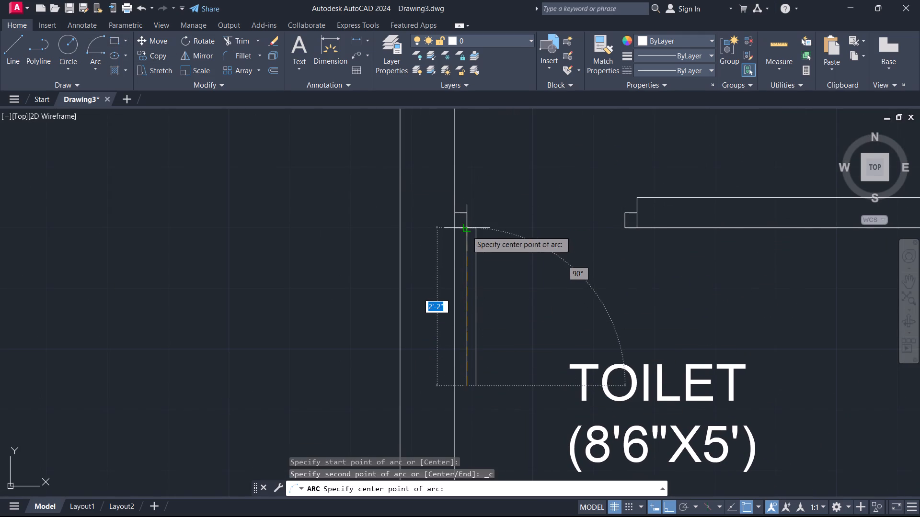
pyautogui.click(469, 231)
pyautogui.click(624, 225)
pyautogui.press('Escape')
# Trim the east leaf line's short overhang beyond the swing arc at the south end of the toilet door leaf.
pyautogui.moveTo(592, 313); pyautogui.dragTo(786, 138, button='middle')
pyautogui.scroll(2, 707, 204)
pyautogui.scroll(3, 625, 239)
pyautogui.scroll(3, 567, 167)
pyautogui.moveTo(567, 167); pyautogui.dragTo(587, 237, button='middle')
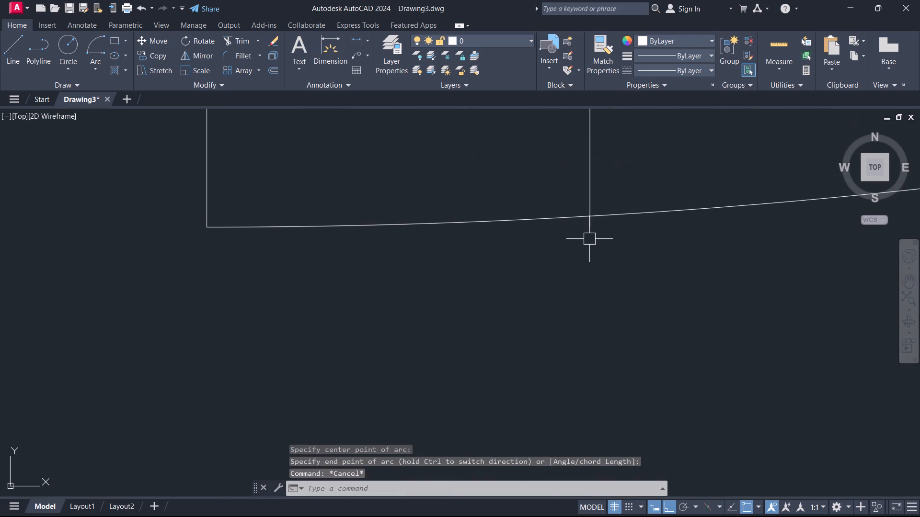
pyautogui.write('TR')
pyautogui.press('space')
pyautogui.click(586, 226)
pyautogui.scroll(-4, 600, 241)
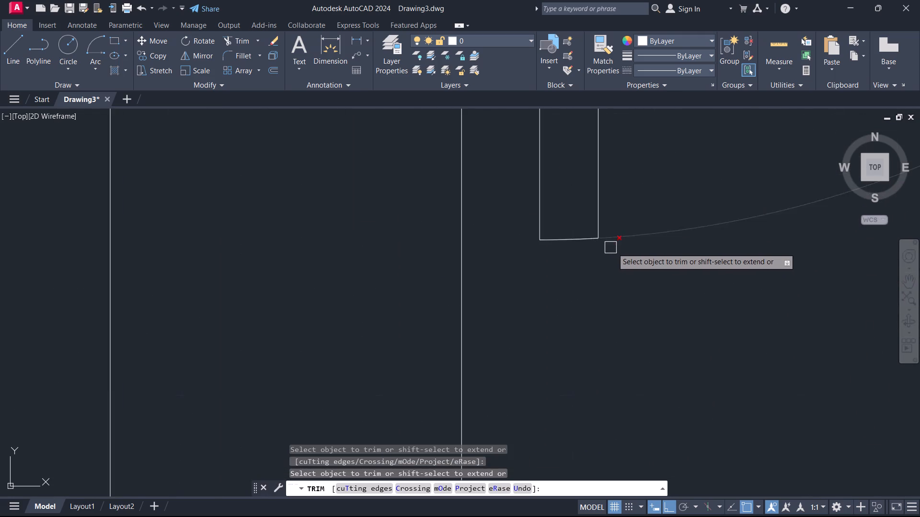
pyautogui.scroll(-4, 619, 250)
pyautogui.moveTo(659, 268); pyautogui.dragTo(550, 313, button='middle')
pyautogui.press('Escape')
# Move the TOILET (8'6"X5') label straight east so it sits clear of the door swing.
pyautogui.scroll(-3, 637, 329)
pyautogui.moveTo(650, 327); pyautogui.dragTo(587, 311, button='middle')
pyautogui.scroll(2, 587, 311)
pyautogui.click(597, 315)
pyautogui.press('Escape')
pyautogui.press('Escape')
pyautogui.click(583, 289)
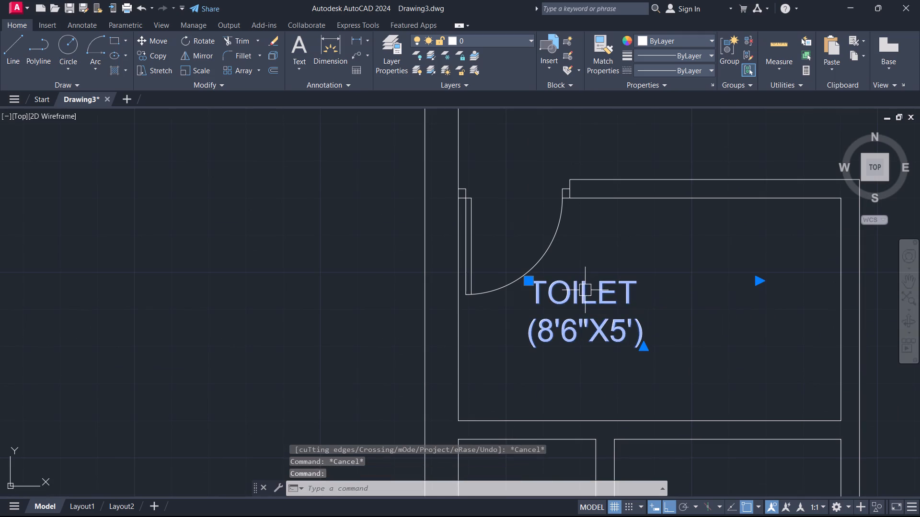
pyautogui.press('m')
pyautogui.press('space')
pyautogui.click(593, 302)
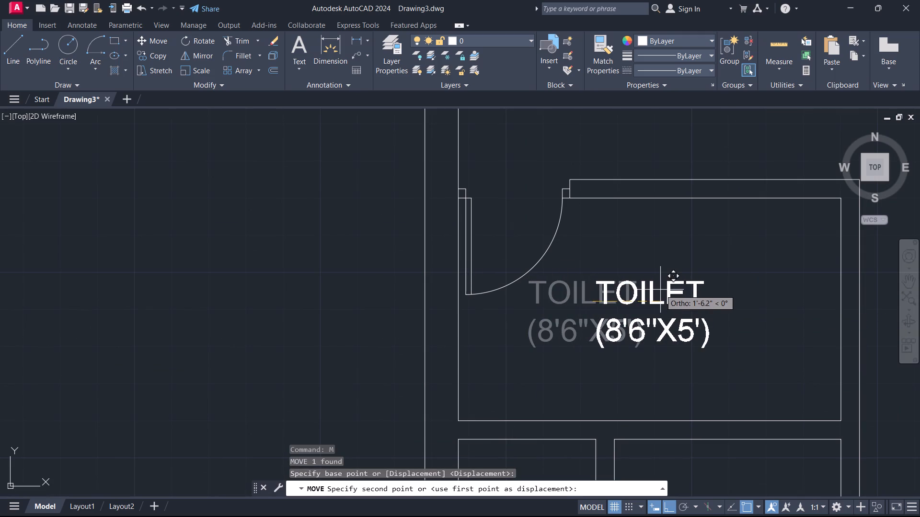
pyautogui.click(678, 292)
pyautogui.press('Escape')
pyautogui.scroll(-3, 679, 292)
pyautogui.moveTo(678, 290); pyautogui.dragTo(602, 268, button='middle')
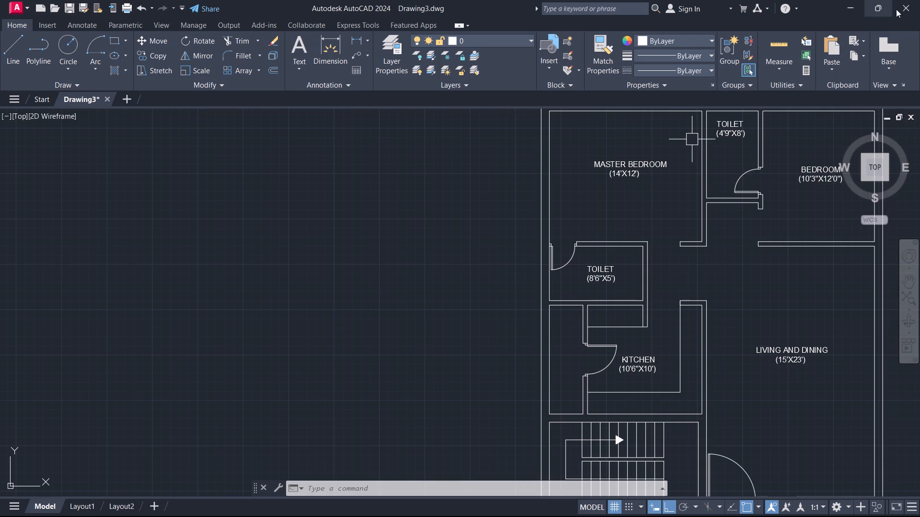
# Draw a 2" × 2.5" door frame from the midpoint to the north corner of the wall stub east of the master bedroom opening.
pyautogui.scroll(2, 666, 261)
pyautogui.moveTo(659, 258); pyautogui.dragTo(706, 297, button='middle')
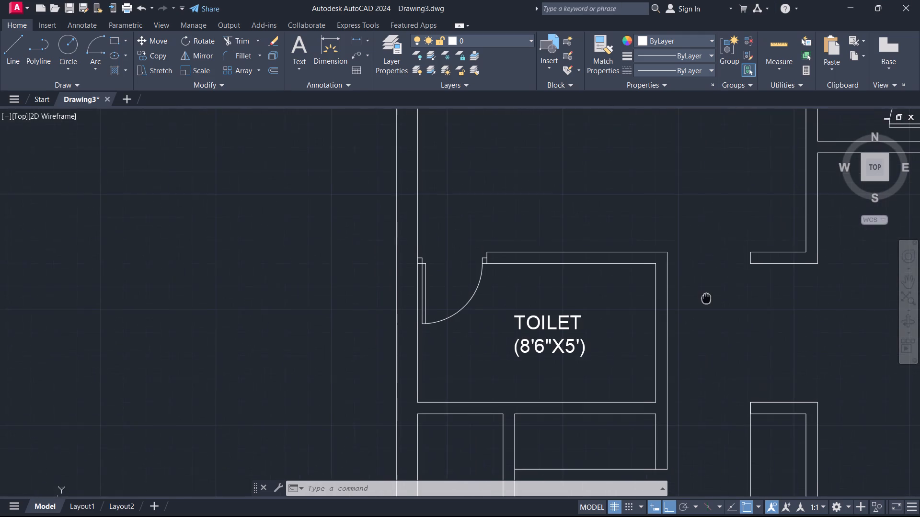
pyautogui.moveTo(706, 297); pyautogui.dragTo(707, 298, button='middle')
pyautogui.scroll(-2, 695, 271)
pyautogui.moveTo(695, 271); pyautogui.dragTo(686, 330, button='middle')
pyautogui.scroll(2, 720, 331)
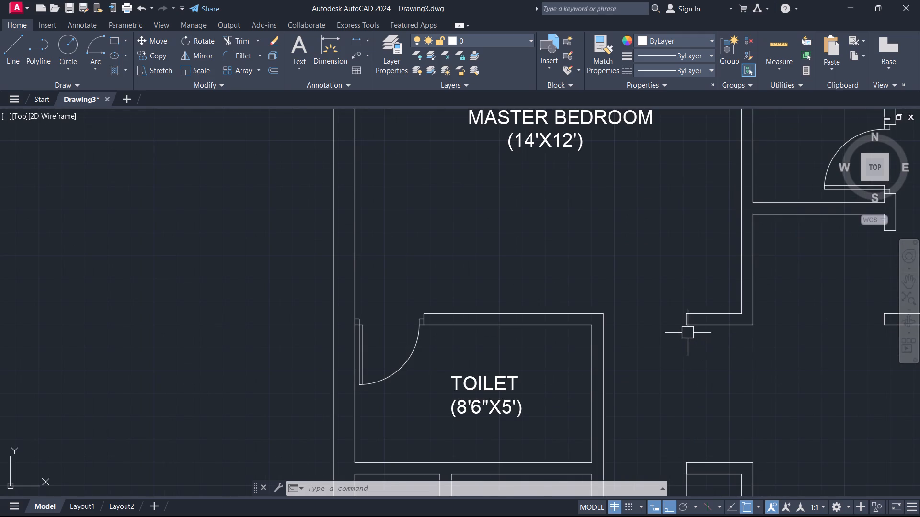
pyautogui.write('L')
pyautogui.press('space')
pyautogui.scroll(3, 678, 329)
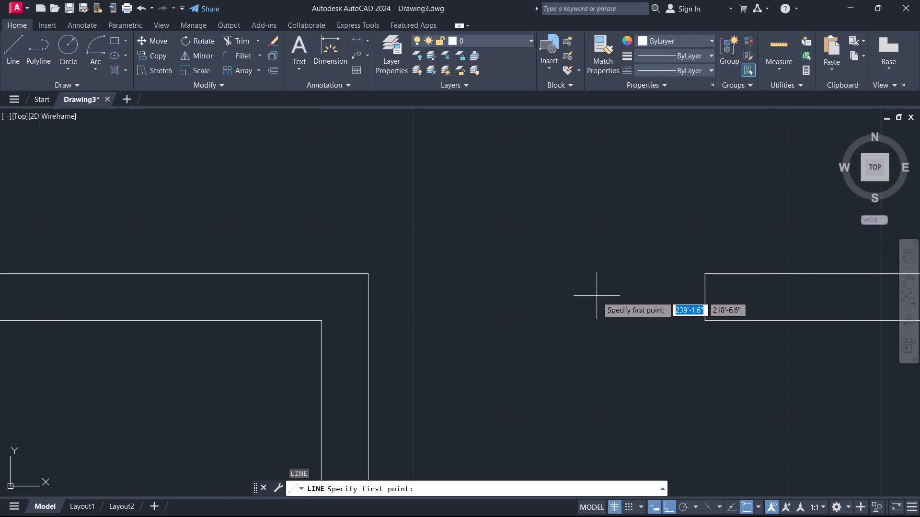
pyautogui.scroll(-1, 653, 389)
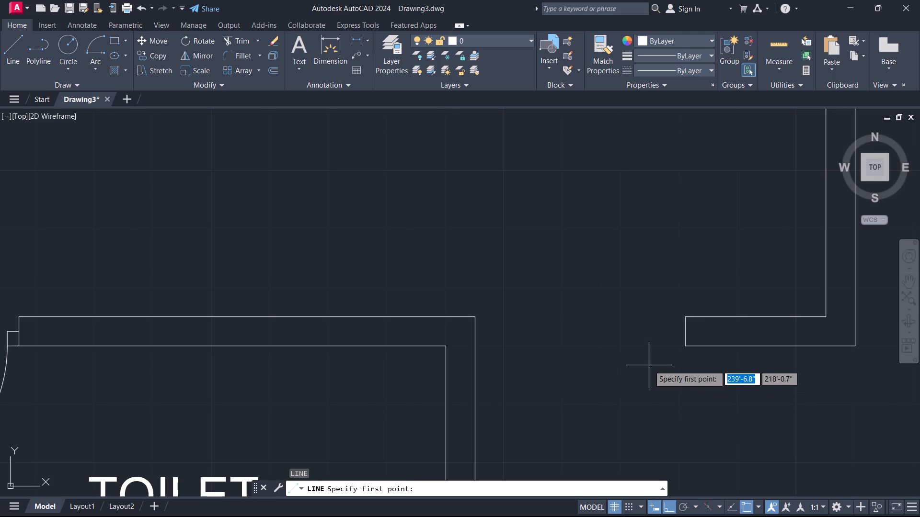
pyautogui.scroll(1, 688, 337)
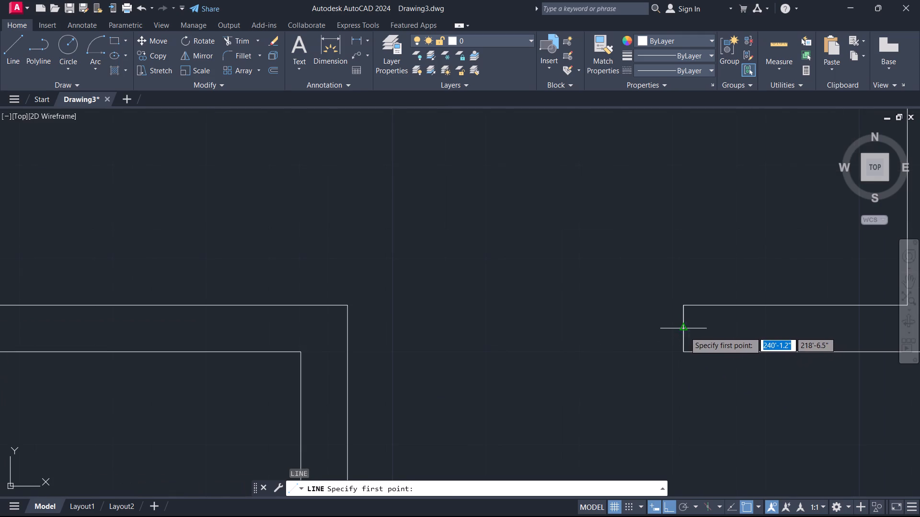
pyautogui.click(680, 333)
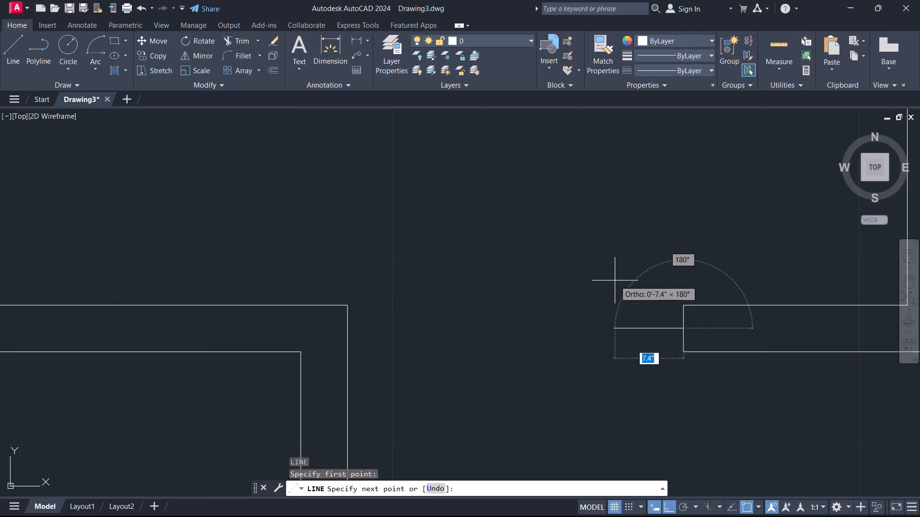
pyautogui.press('2')
pyautogui.press('Return')
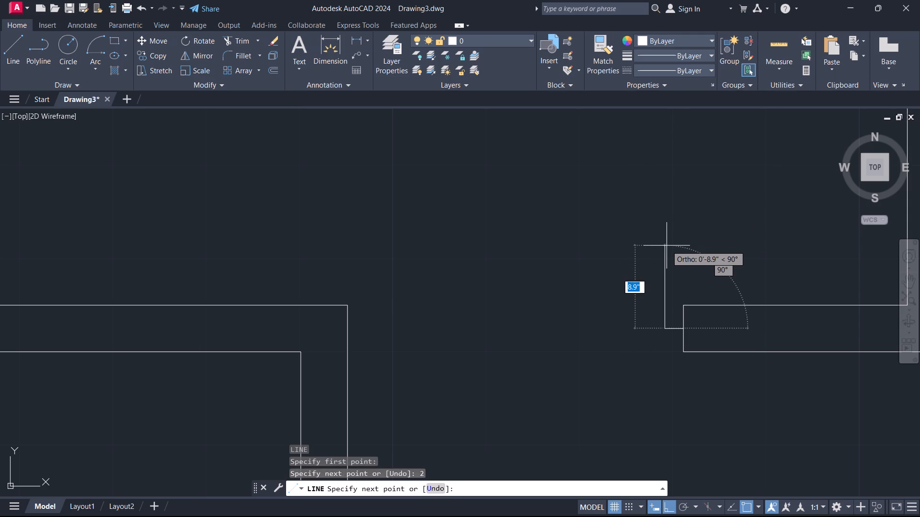
pyautogui.write('2.5')
pyautogui.press('Return')
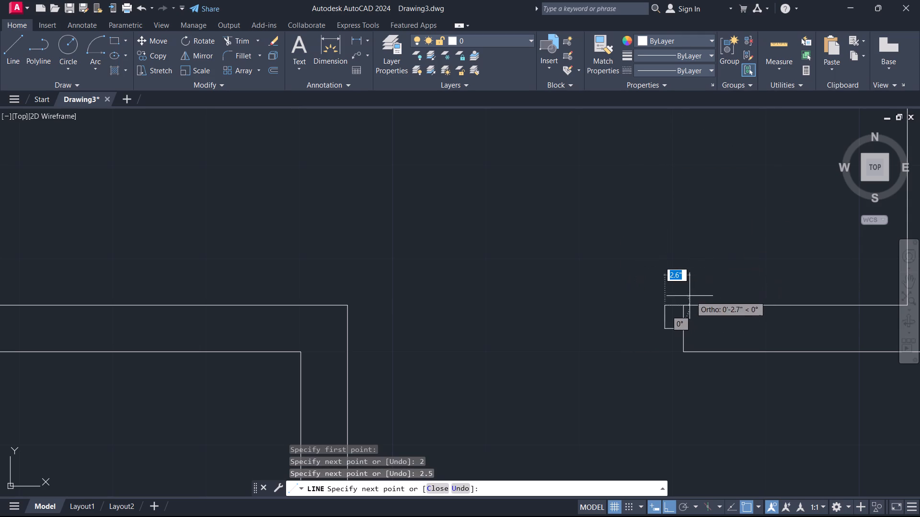
pyautogui.click(680, 303)
pyautogui.press('Escape')
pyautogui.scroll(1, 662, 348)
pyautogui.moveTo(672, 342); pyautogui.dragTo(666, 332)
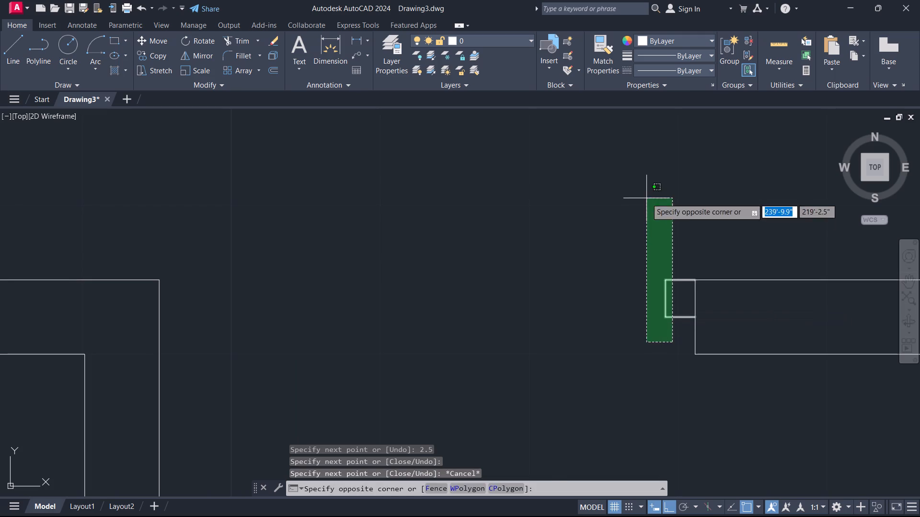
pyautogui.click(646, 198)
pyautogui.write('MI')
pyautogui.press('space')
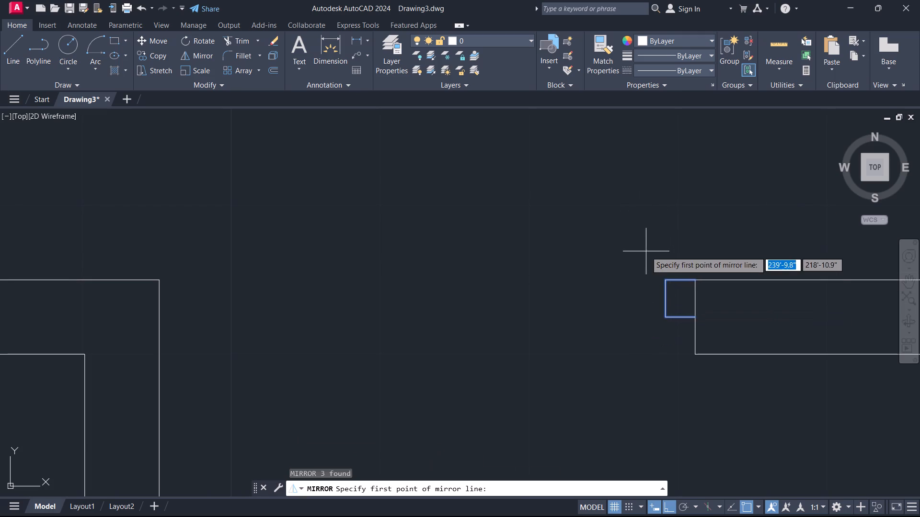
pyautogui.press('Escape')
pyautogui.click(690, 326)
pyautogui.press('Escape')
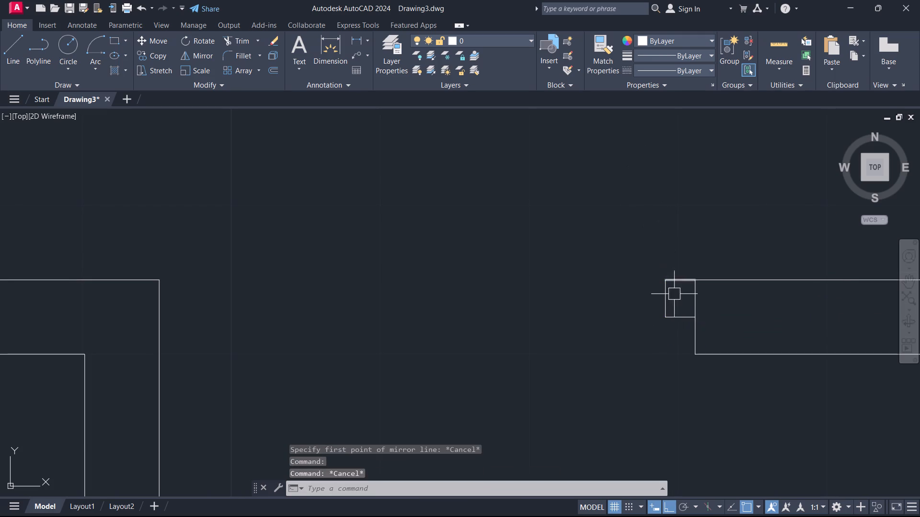
# Copy the door frame from the wall stub's north corner to the toilet wall's northeast corner across the opening.
pyautogui.moveTo(675, 336); pyautogui.dragTo(675, 326)
pyautogui.click(649, 234)
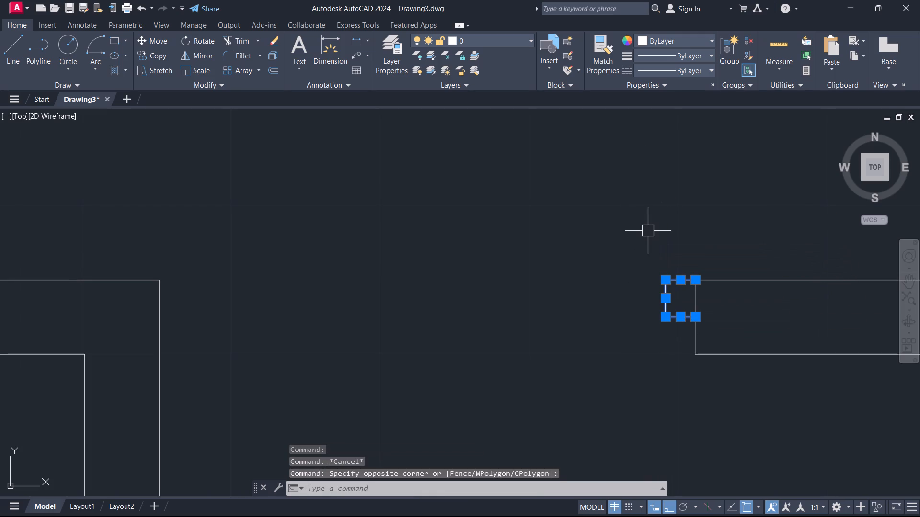
pyautogui.write('CO')
pyautogui.press('space')
pyautogui.click(693, 279)
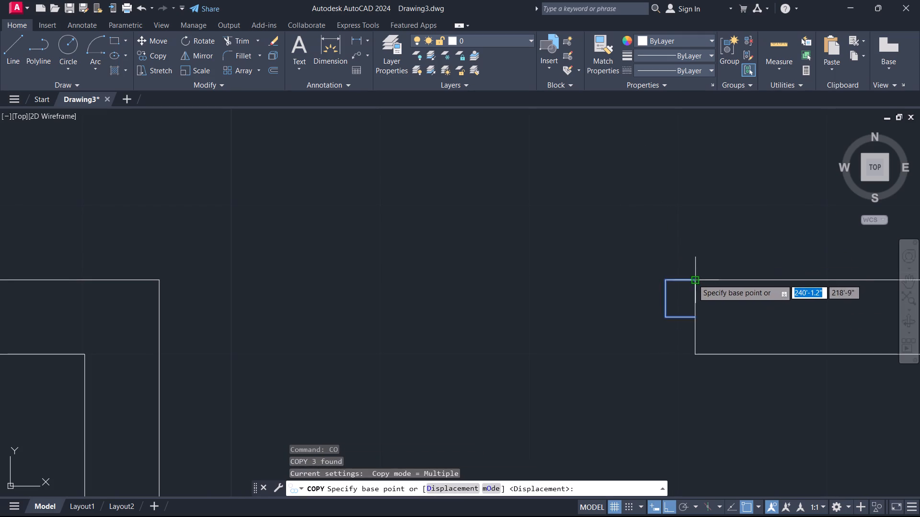
pyautogui.click(155, 279)
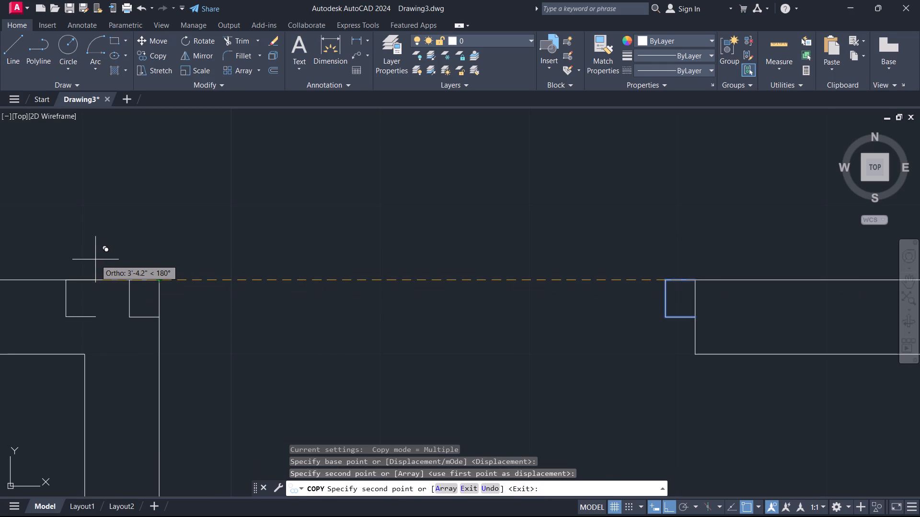
pyautogui.press('Escape')
# Mirror the copied frame about the toilet wall's east face into the opening, erasing the source lines.
pyautogui.click(95, 258)
pyautogui.click(209, 341)
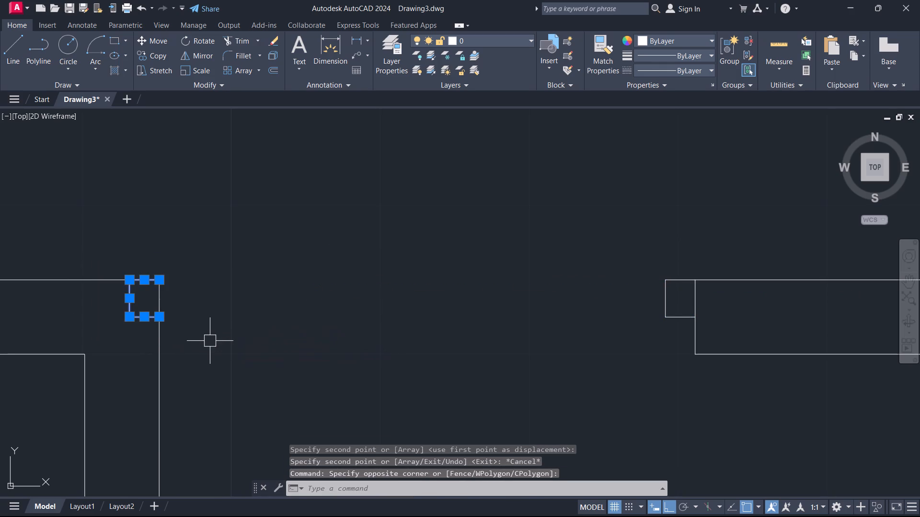
pyautogui.press('m')
pyautogui.press('i')
pyautogui.press('space')
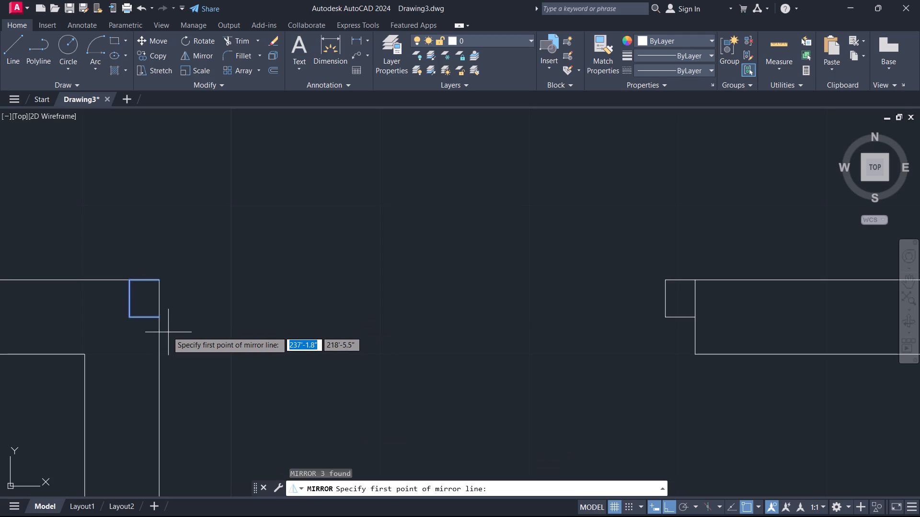
pyautogui.click(159, 335)
pyautogui.click(162, 304)
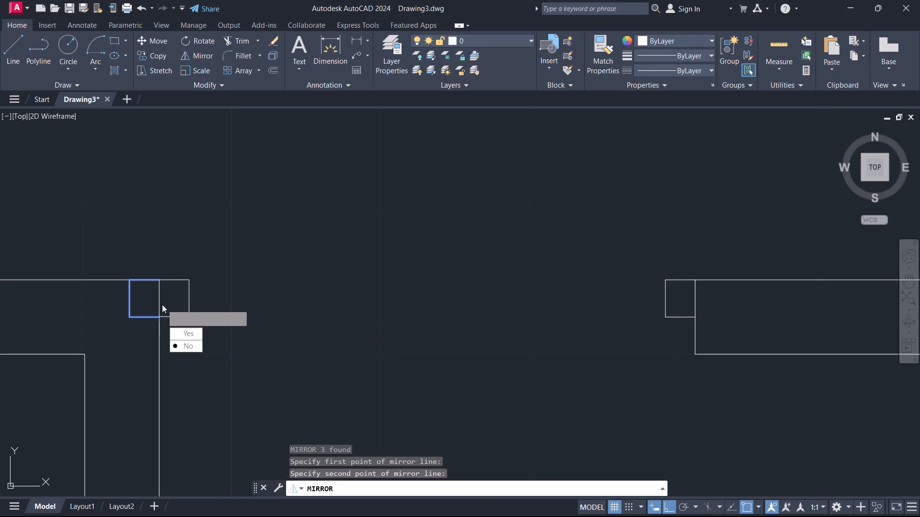
pyautogui.moveTo(185, 336); pyautogui.dragTo(162, 304)
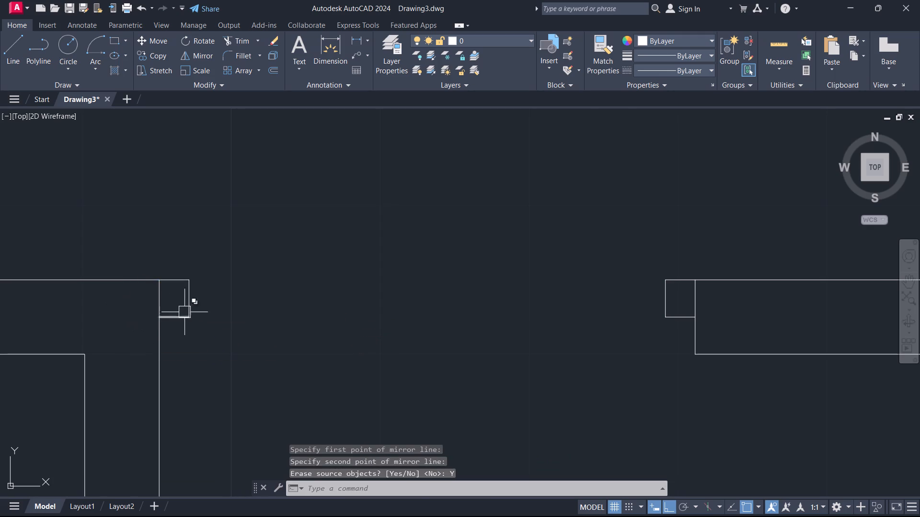
# Draw a line across the master bedroom door opening between the two frames' upper inner corners.
pyautogui.scroll(-3, 192, 308)
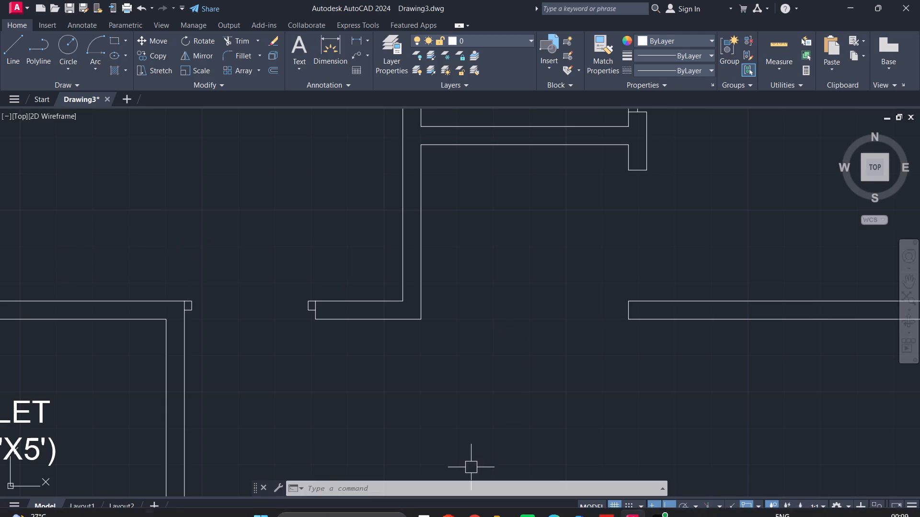
pyautogui.press('l')
pyautogui.press('space')
pyautogui.scroll(1, 317, 291)
pyautogui.click(302, 306)
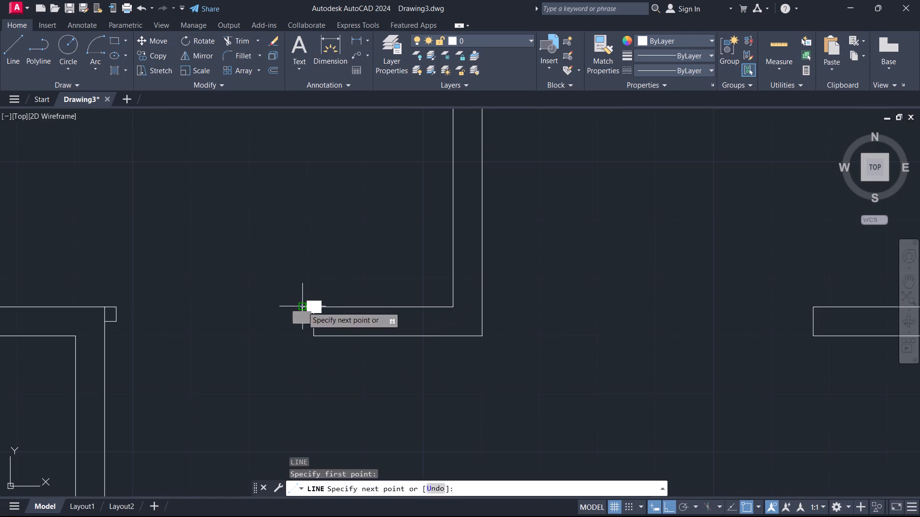
pyautogui.click(118, 305)
pyautogui.press('Escape')
# Offset the line across the master bedroom door opening 1.5" south to give the leaf its thickness.
pyautogui.press('o')
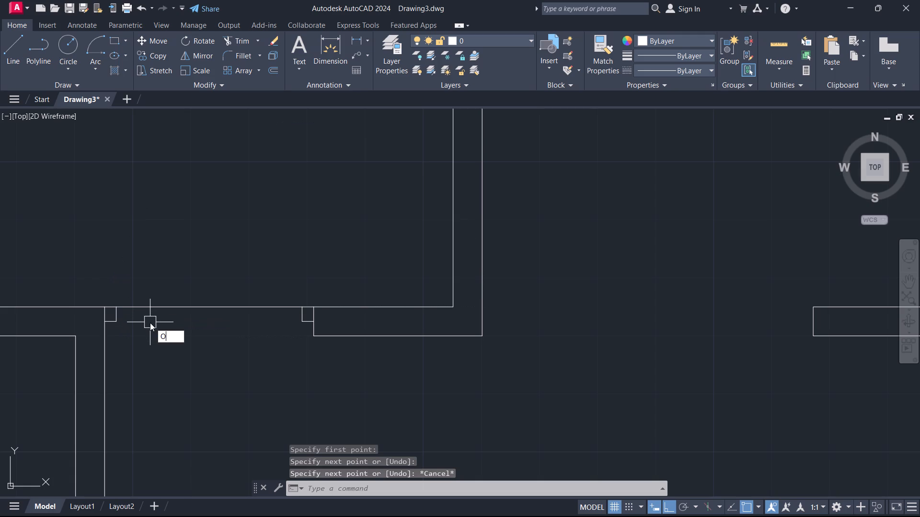
pyautogui.press('space')
pyautogui.write('1.5')
pyautogui.press('Return')
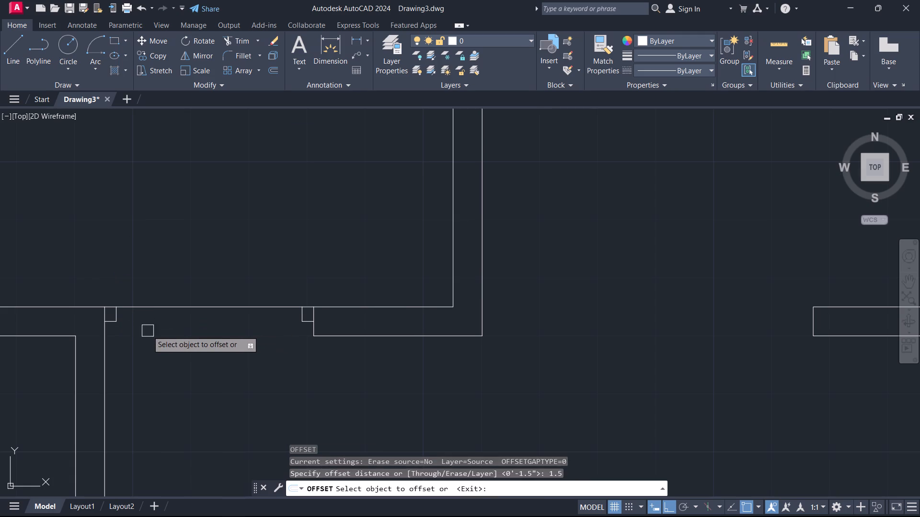
pyautogui.click(173, 305)
pyautogui.click(171, 344)
pyautogui.press('Escape')
# Rotate both leaf lines about the east frame's upper inner corner so the leaf points north into the master bedroom.
pyautogui.moveTo(203, 340); pyautogui.dragTo(192, 319)
pyautogui.click(179, 273)
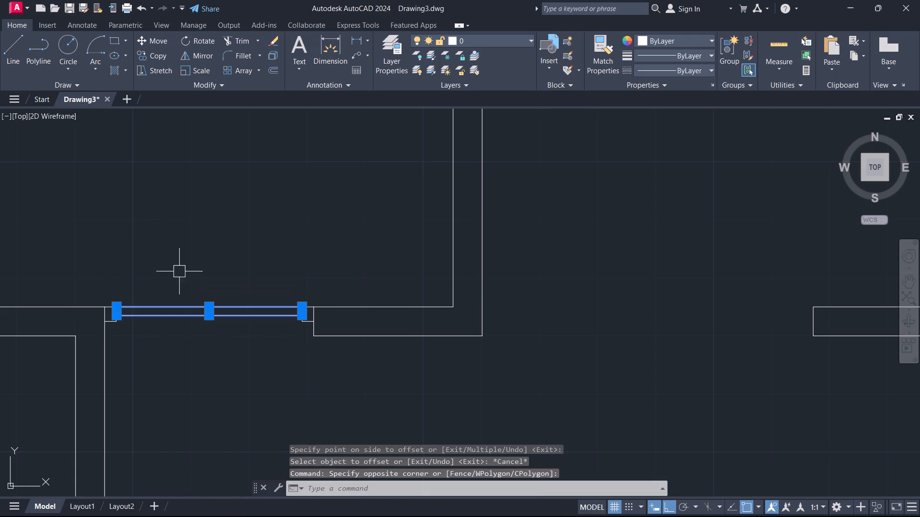
pyautogui.press('r')
pyautogui.press('o')
pyautogui.press('space')
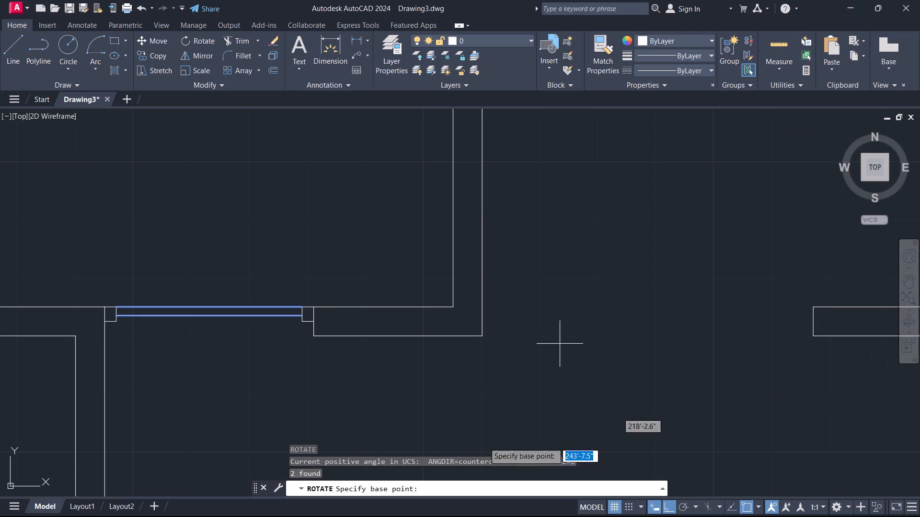
pyautogui.click(302, 302)
pyautogui.click(295, 347)
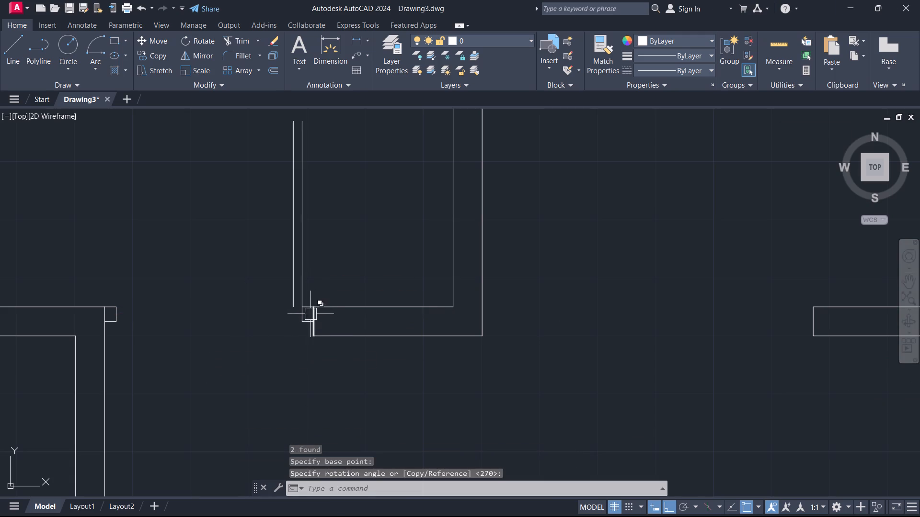
# Draw a short line closing the south end of the master bedroom door leaf at the east frame.
pyautogui.write('L')
pyautogui.press('space')
pyautogui.scroll(2, 293, 332)
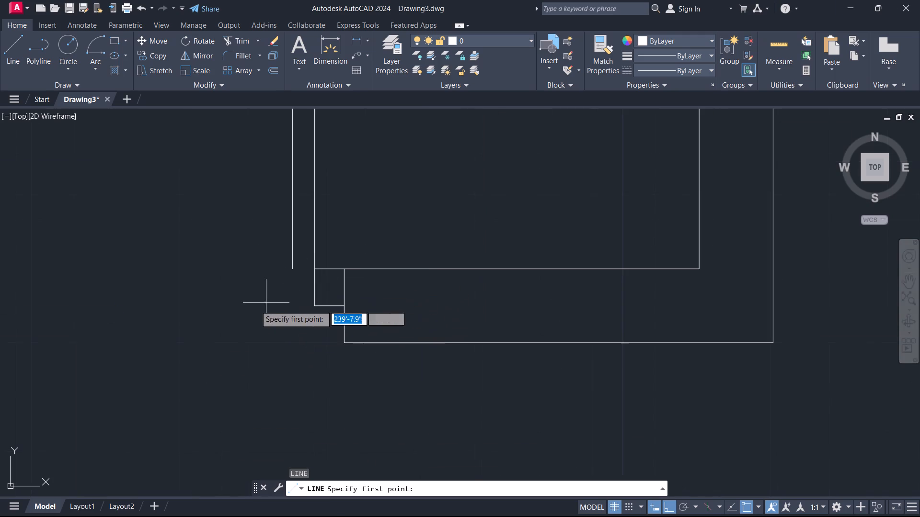
pyautogui.click(315, 271)
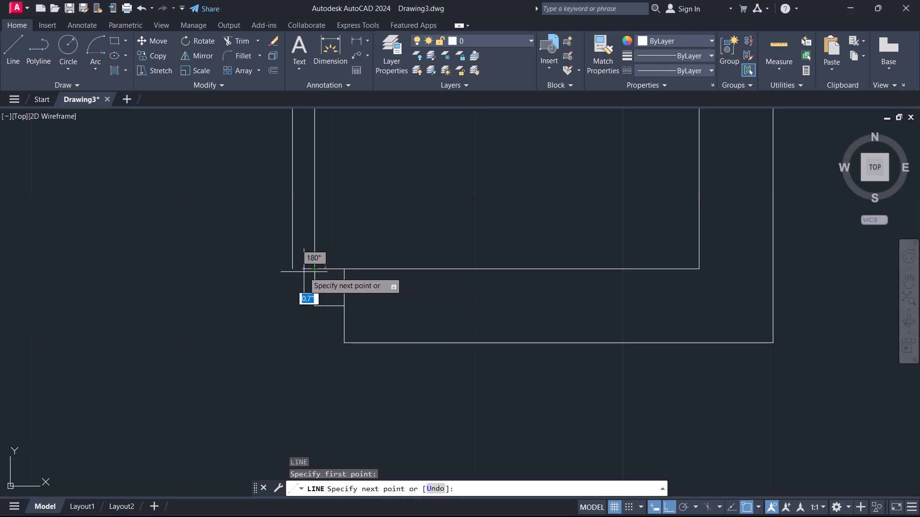
pyautogui.click(294, 272)
pyautogui.press('Escape')
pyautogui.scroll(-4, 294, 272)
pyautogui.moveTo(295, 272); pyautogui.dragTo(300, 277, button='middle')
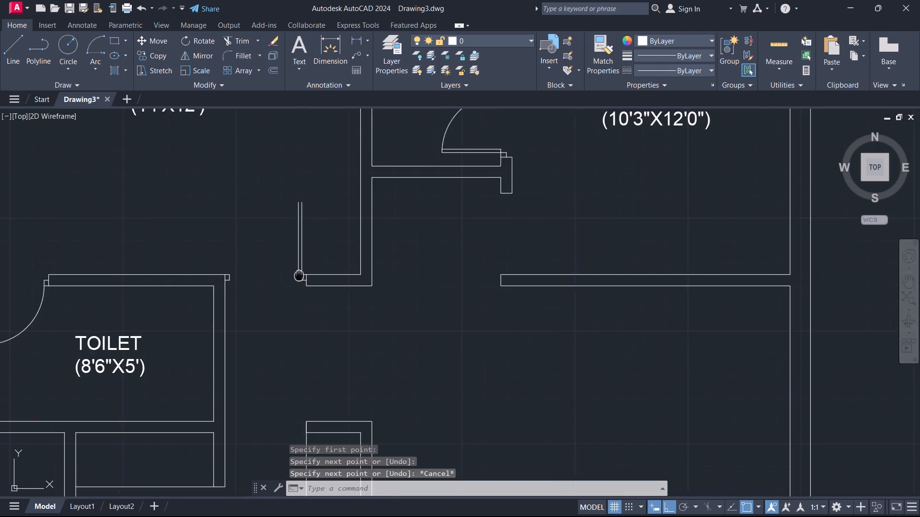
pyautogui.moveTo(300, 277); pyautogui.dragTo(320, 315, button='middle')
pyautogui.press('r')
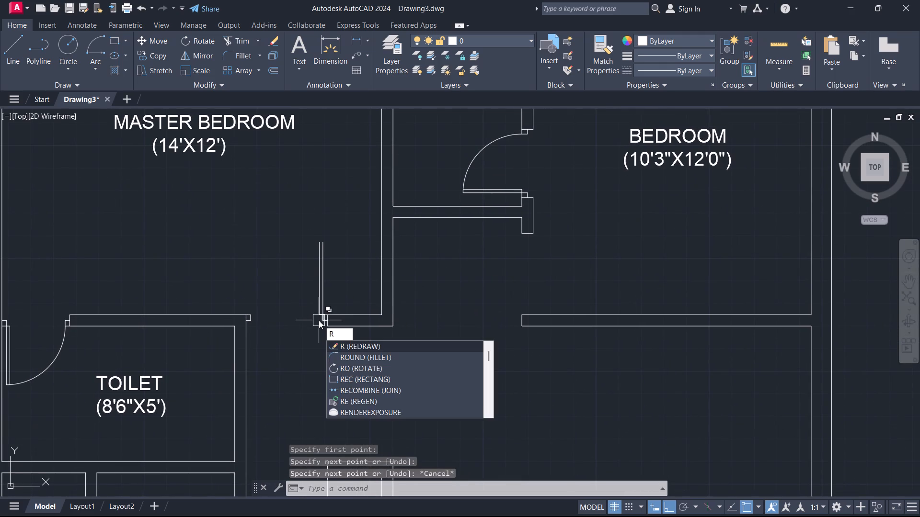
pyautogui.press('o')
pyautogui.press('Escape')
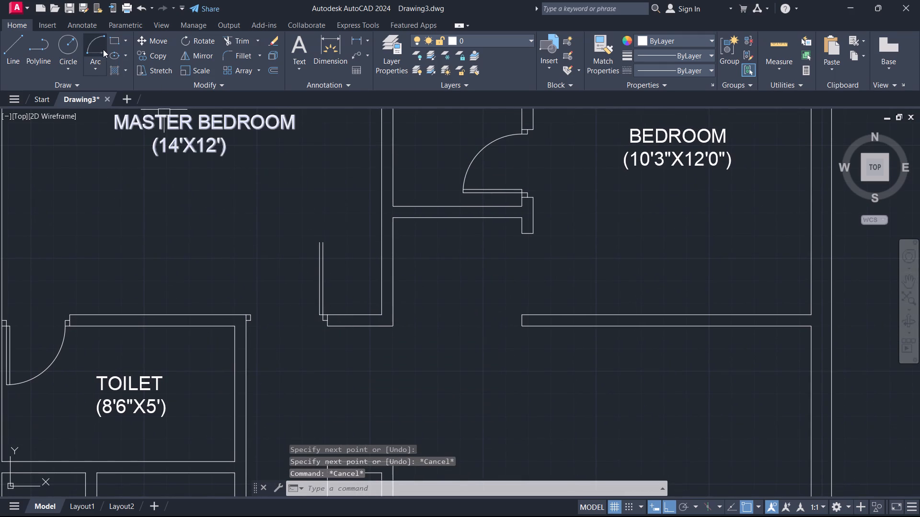
# Draw the master bedroom door's swing arc from the leaf's north end to the west frame, centred on the leaf's hinge corner.
pyautogui.click(103, 49)
pyautogui.click(325, 245)
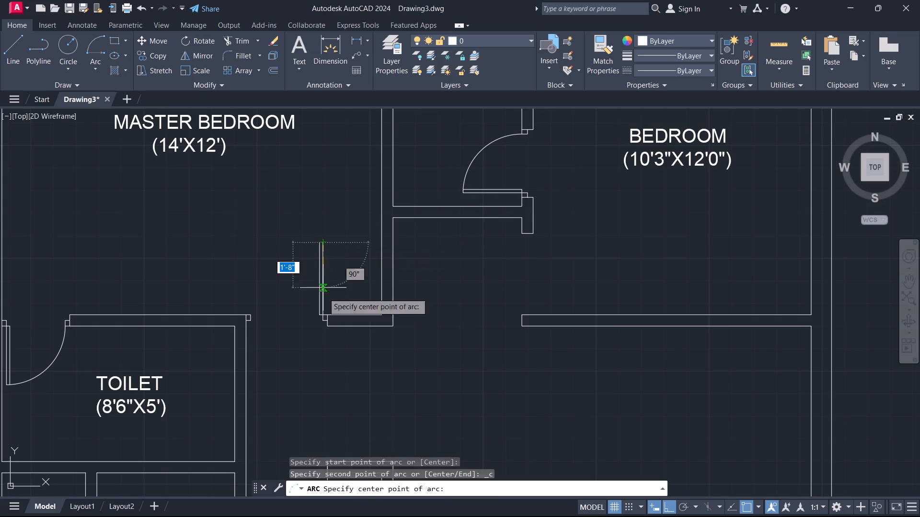
pyautogui.scroll(2, 316, 336)
pyautogui.click(328, 294)
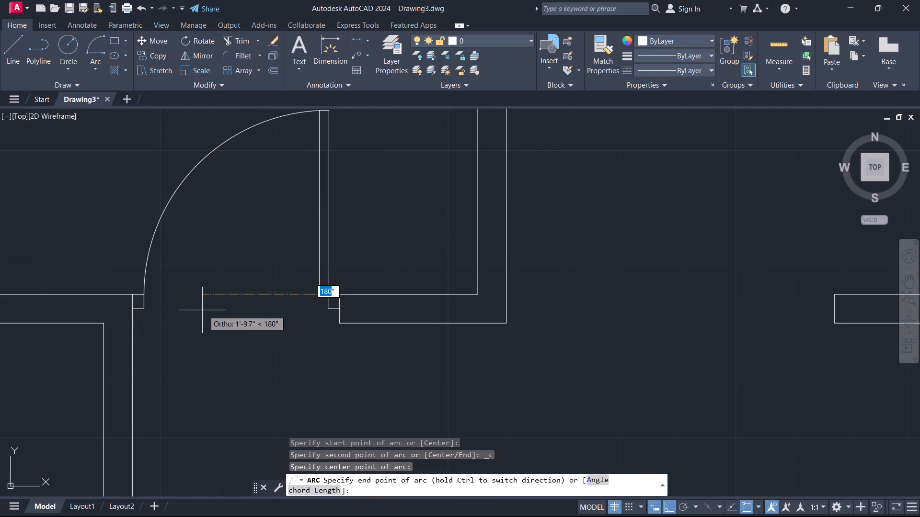
pyautogui.click(147, 294)
pyautogui.press('Escape')
# Trim the stub of the master bedroom door's west leaf line that projects beyond the swing arc.
pyautogui.scroll(-1, 228, 281)
pyautogui.moveTo(230, 277); pyautogui.dragTo(275, 343, button='middle')
pyautogui.scroll(5, 352, 241)
pyautogui.scroll(4, 221, 249)
pyautogui.moveTo(193, 260); pyautogui.dragTo(479, 254, button='middle')
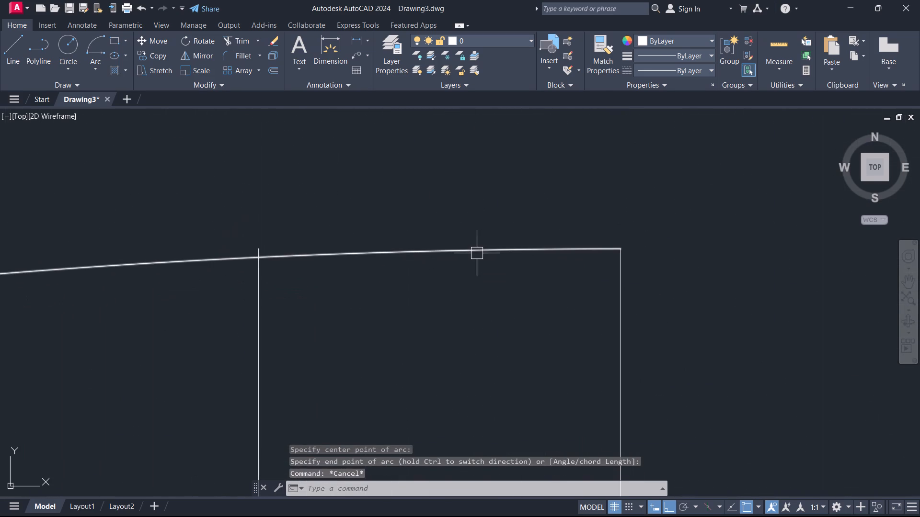
pyautogui.press('t')
pyautogui.press('r')
pyautogui.press('space')
pyautogui.scroll(3, 303, 247)
pyautogui.click(224, 258)
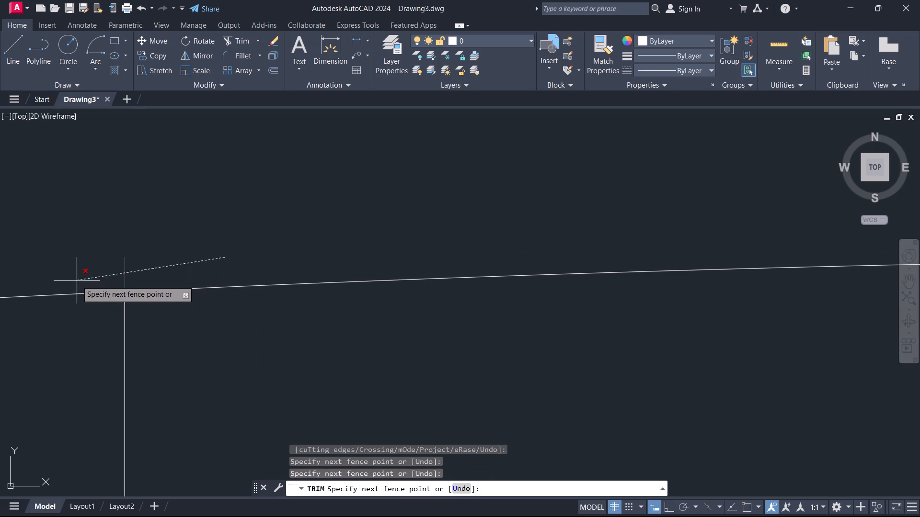
pyautogui.click(79, 274)
pyautogui.press('Escape')
# Draw a 2" × 2.5" door frame below the wall stub at the bedroom's southwest opening, from its midpoint to its east corner.
pyautogui.scroll(-4, 176, 262)
pyautogui.scroll(-6, 255, 275)
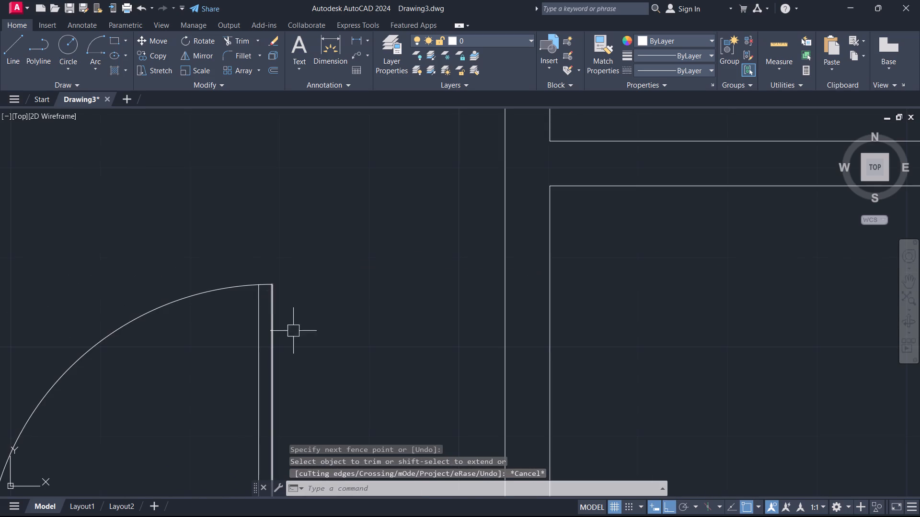
pyautogui.scroll(-7, 382, 308)
pyautogui.moveTo(398, 320); pyautogui.dragTo(384, 268, button='middle')
pyautogui.scroll(3, 475, 250)
pyautogui.press('l')
pyautogui.press('space')
pyautogui.scroll(2, 360, 252)
pyautogui.click(294, 227)
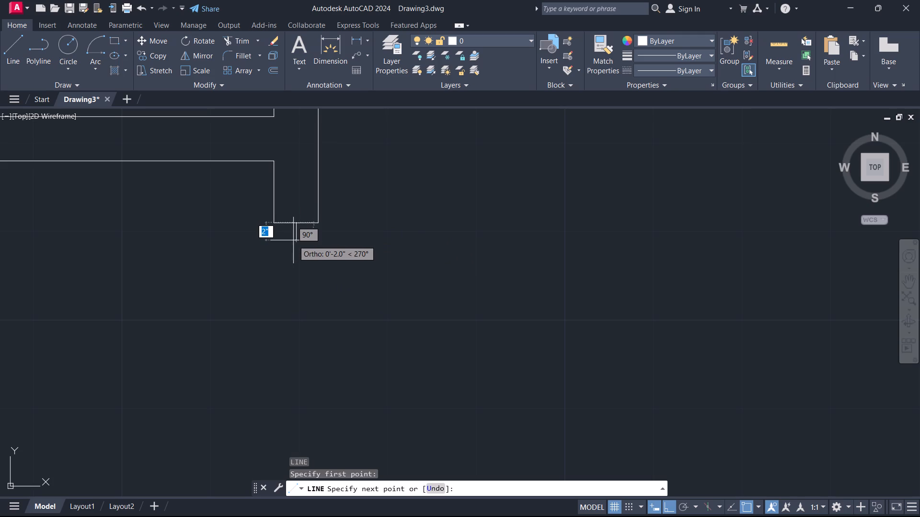
pyautogui.press('2')
pyautogui.press('Return')
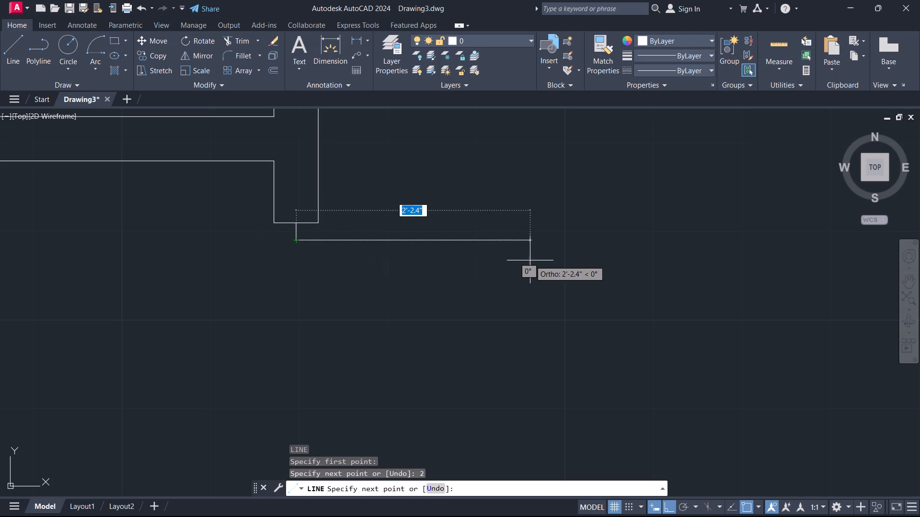
pyautogui.write('2.5')
pyautogui.press('Return')
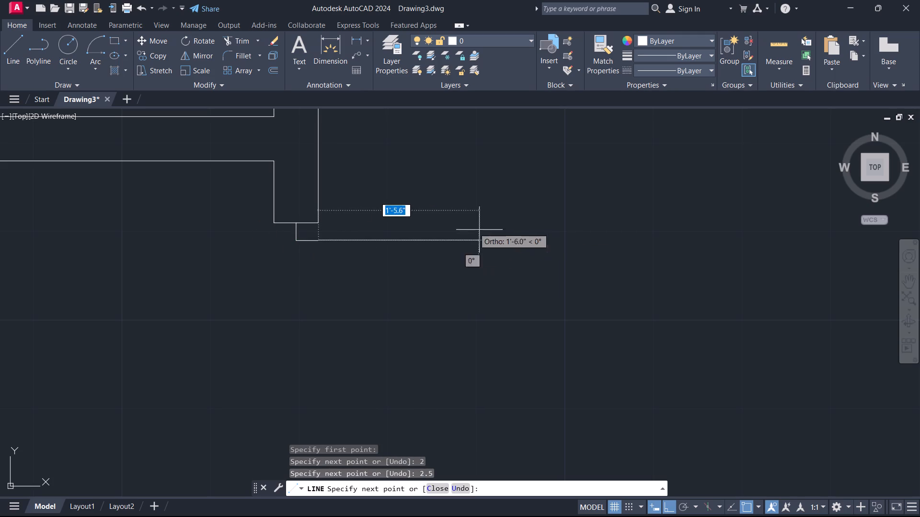
pyautogui.click(322, 217)
pyautogui.press('Escape')
# Copy the new door frame straight south onto the north face of the wall across the bedroom's southwest opening.
pyautogui.moveTo(341, 255); pyautogui.dragTo(324, 249)
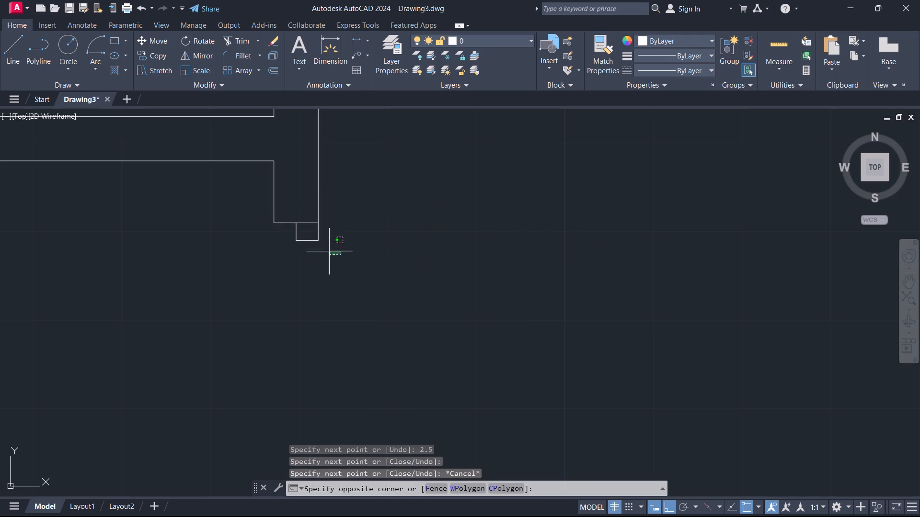
pyautogui.moveTo(324, 249); pyautogui.dragTo(329, 251)
pyautogui.click(278, 235)
pyautogui.scroll(-2, 296, 263)
pyautogui.moveTo(296, 263); pyautogui.dragTo(338, 181, button='middle')
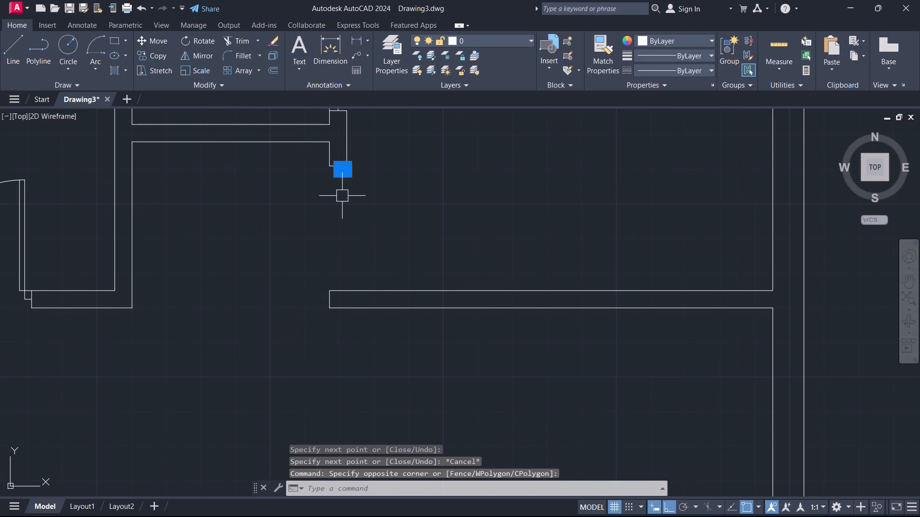
pyautogui.press('c')
pyautogui.press('o')
pyautogui.press('space')
pyautogui.scroll(2, 376, 171)
pyautogui.click(320, 158)
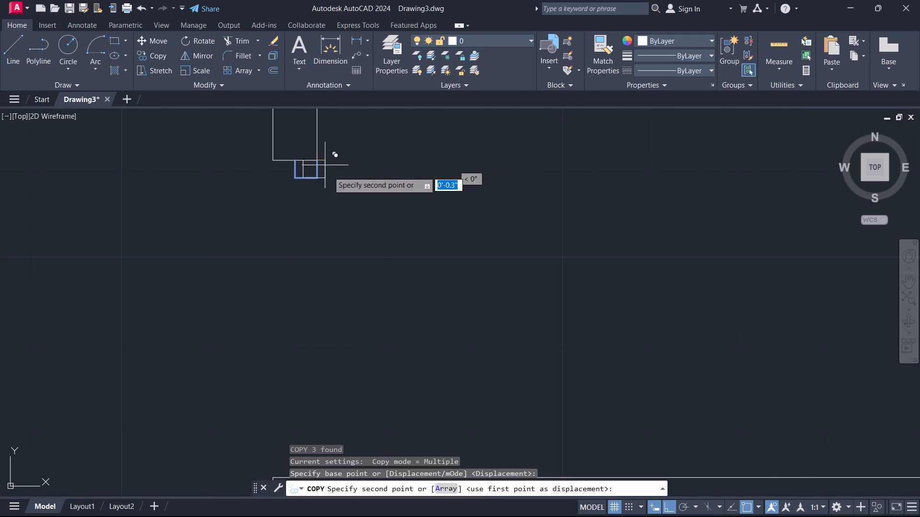
pyautogui.moveTo(379, 287); pyautogui.dragTo(394, 146, button='middle')
pyautogui.click(331, 338)
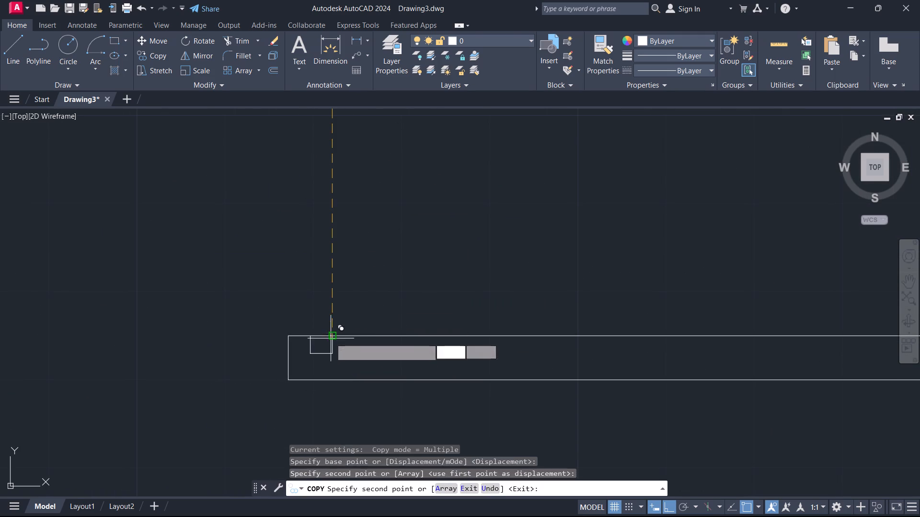
pyautogui.press('Escape')
# Move both door frames of the bedroom's southwest opening west, flush with the west end of the walls.
pyautogui.scroll(-2, 340, 353)
pyautogui.moveTo(340, 353); pyautogui.dragTo(384, 372, button='middle')
pyautogui.scroll(3, 385, 373)
pyautogui.moveTo(384, 377); pyautogui.dragTo(365, 364)
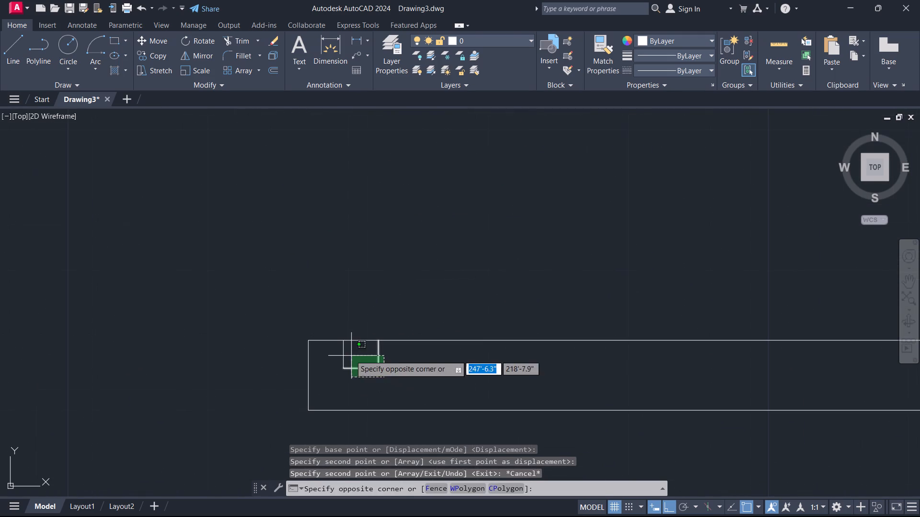
pyautogui.click(345, 354)
pyautogui.scroll(-2, 343, 314)
pyautogui.moveTo(343, 314); pyautogui.dragTo(386, 423, button='middle')
pyautogui.scroll(1, 374, 386)
pyautogui.moveTo(373, 382); pyautogui.dragTo(450, 232, button='middle')
pyautogui.scroll(2, 457, 320)
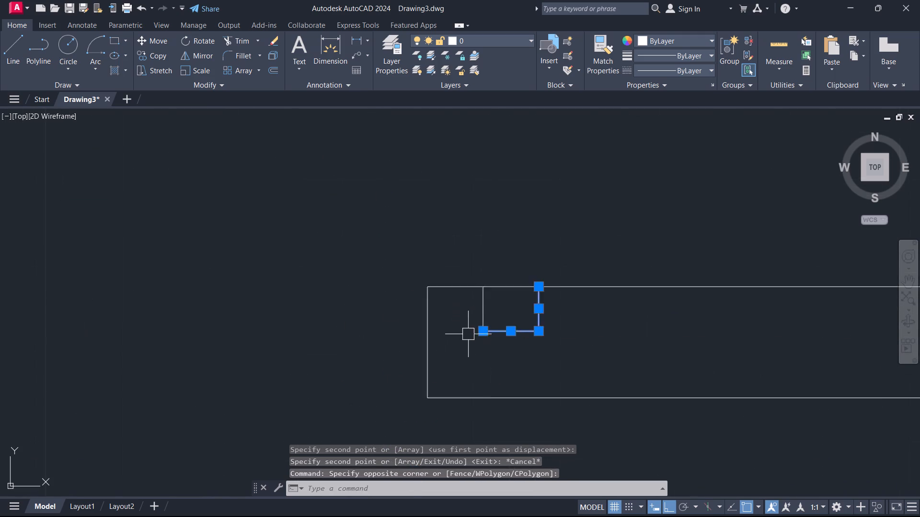
pyautogui.scroll(1, 469, 333)
pyautogui.moveTo(506, 313); pyautogui.dragTo(486, 292)
pyautogui.click(465, 284)
pyautogui.scroll(-4, 460, 283)
pyautogui.moveTo(450, 281); pyautogui.dragTo(451, 404, button='middle')
pyautogui.scroll(3, 443, 232)
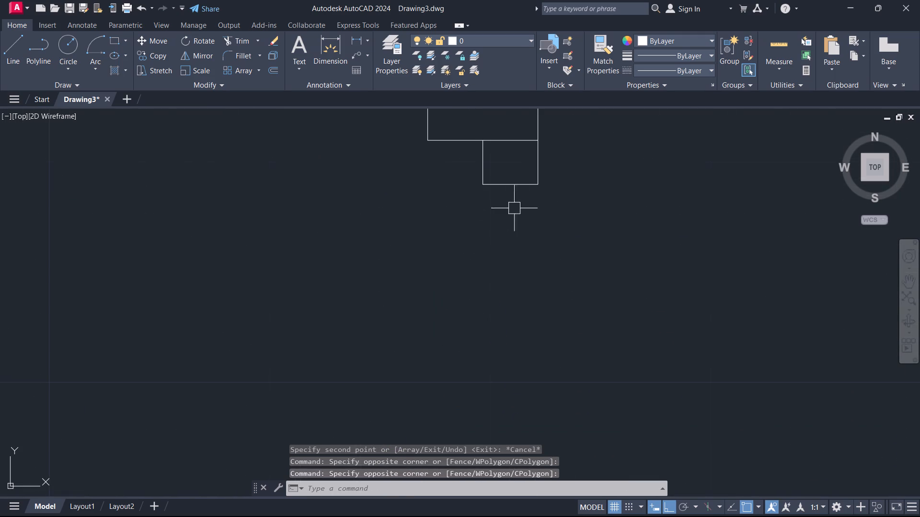
pyautogui.moveTo(559, 198); pyautogui.dragTo(544, 187)
pyautogui.click(470, 162)
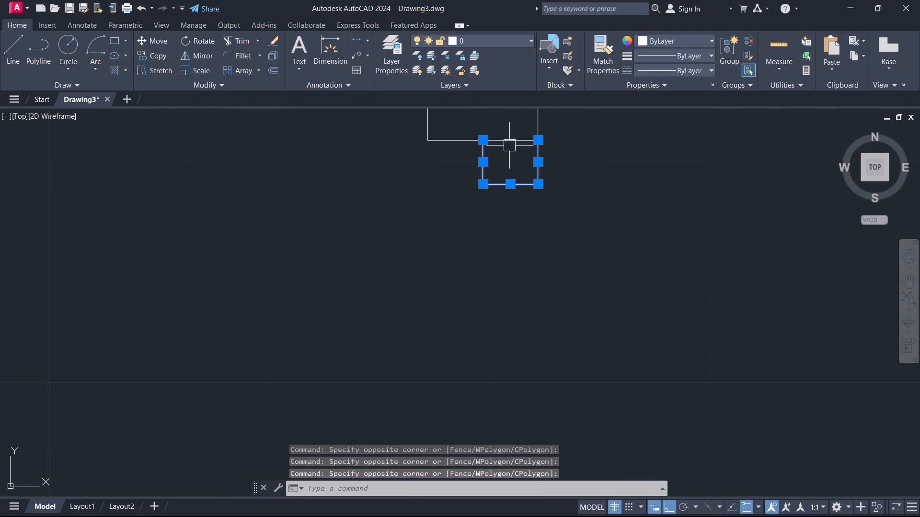
pyautogui.press('m')
pyautogui.press('space')
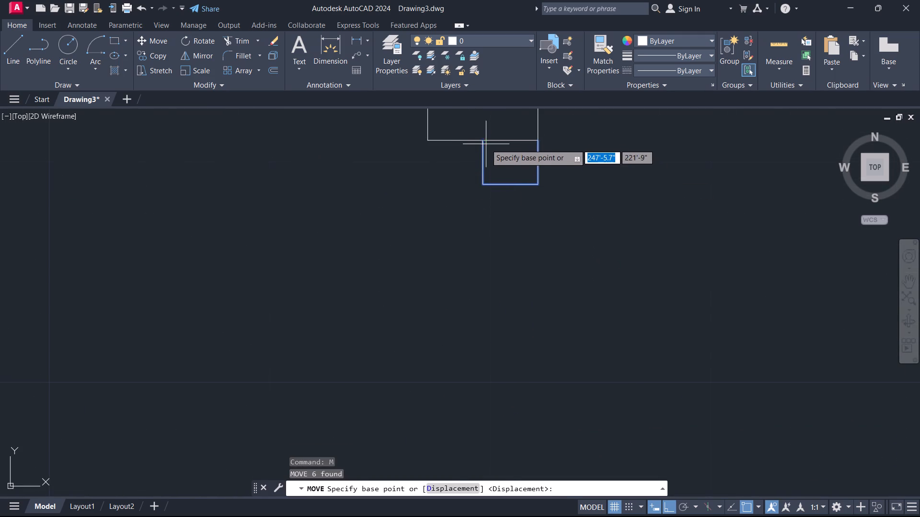
pyautogui.moveTo(484, 141); pyautogui.dragTo(478, 139)
pyautogui.click(432, 139)
pyautogui.press('Escape')
# Mirror the south door frame about the south wall's north face, erasing the source, so it projects into the opening.
pyautogui.scroll(-2, 519, 186)
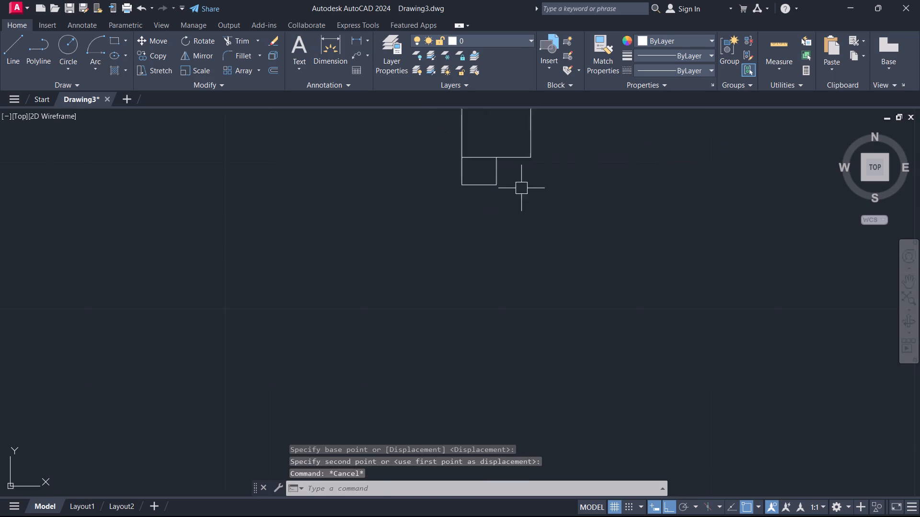
pyautogui.scroll(-3, 522, 189)
pyautogui.scroll(4, 522, 266)
pyautogui.moveTo(525, 275); pyautogui.dragTo(508, 261)
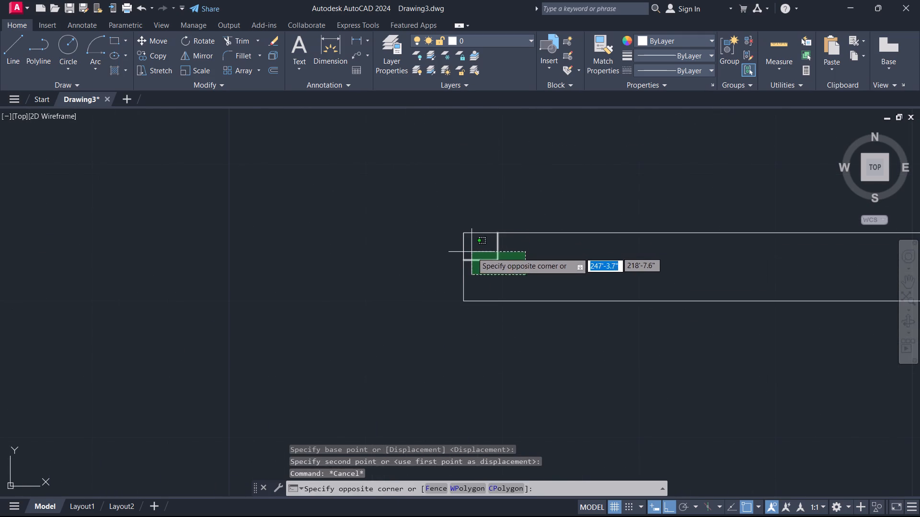
pyautogui.click(472, 252)
pyautogui.moveTo(440, 214); pyautogui.dragTo(450, 224)
pyautogui.click(478, 282)
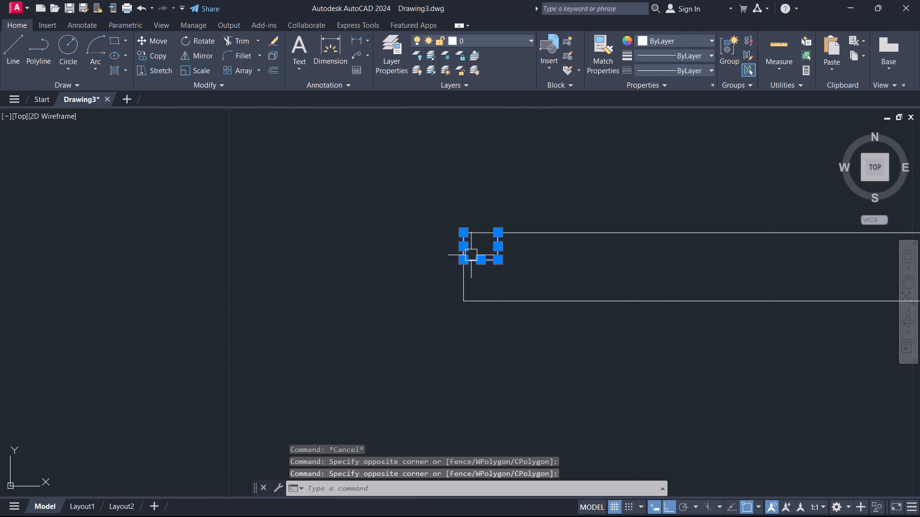
pyautogui.press('m')
pyautogui.press('i')
pyautogui.press('space')
pyautogui.scroll(2, 480, 232)
pyautogui.moveTo(479, 231); pyautogui.dragTo(485, 231)
pyautogui.click(560, 236)
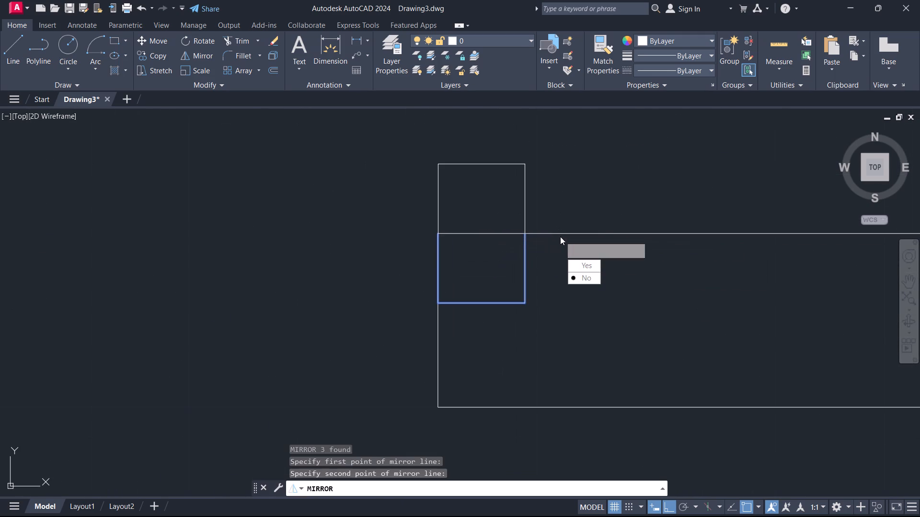
pyautogui.moveTo(578, 264); pyautogui.dragTo(560, 236)
pyautogui.press('Escape')
# Draw a vertical line across the bedroom's southwest door opening between the two frames' inner east corners.
pyautogui.scroll(-3, 539, 243)
pyautogui.moveTo(534, 241); pyautogui.dragTo(545, 337, button='middle')
pyautogui.scroll(-1, 545, 337)
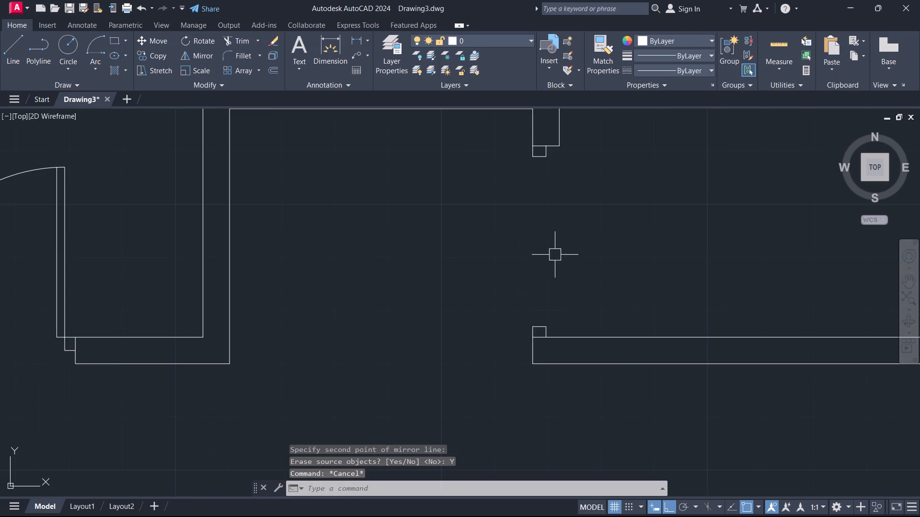
pyautogui.moveTo(552, 252); pyautogui.dragTo(527, 337, button='middle')
pyautogui.scroll(-1, 549, 252)
pyautogui.press('l')
pyautogui.press('space')
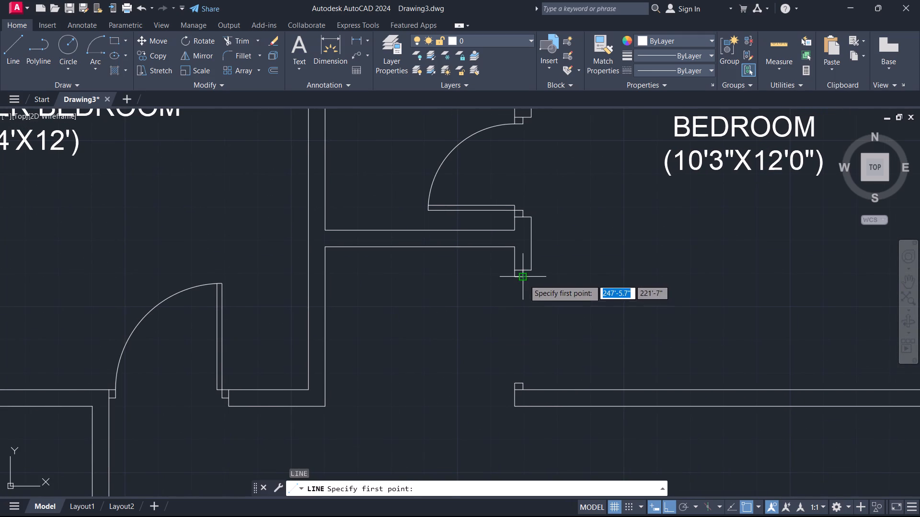
pyautogui.click(524, 280)
pyautogui.click(527, 383)
pyautogui.press('Escape')
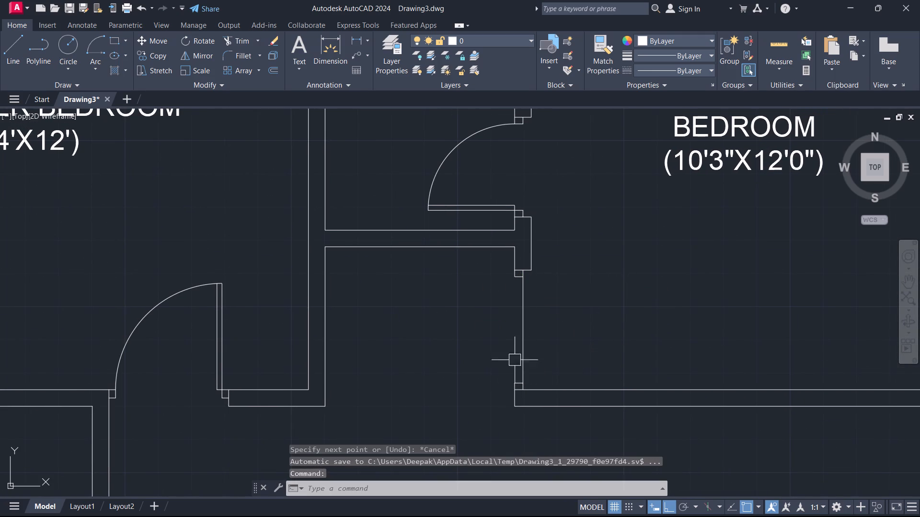
# Offset the line across the bedroom's southwest door opening 1.5" west to give the leaf its thickness.
pyautogui.write('O 1.5')
pyautogui.press('Return')
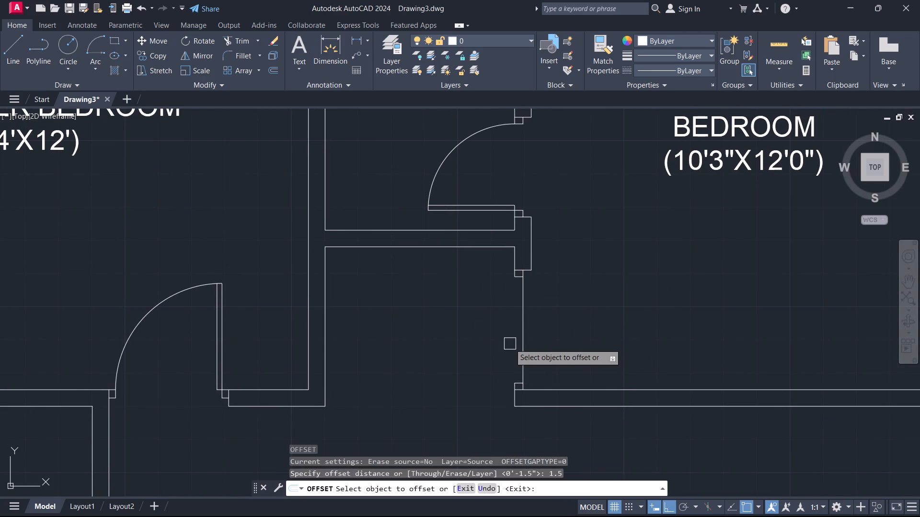
pyautogui.click(525, 344)
pyautogui.moveTo(480, 326); pyautogui.dragTo(436, 305)
pyautogui.press('Escape')
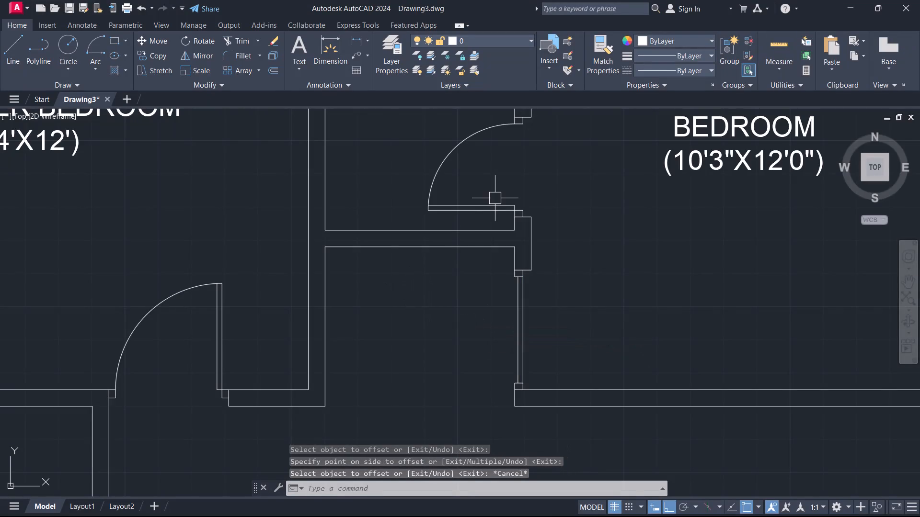
# Rotate both leaf lines about the north frame's southeast corner so the leaf points east into the bedroom.
pyautogui.moveTo(544, 314); pyautogui.dragTo(528, 312)
pyautogui.click(465, 317)
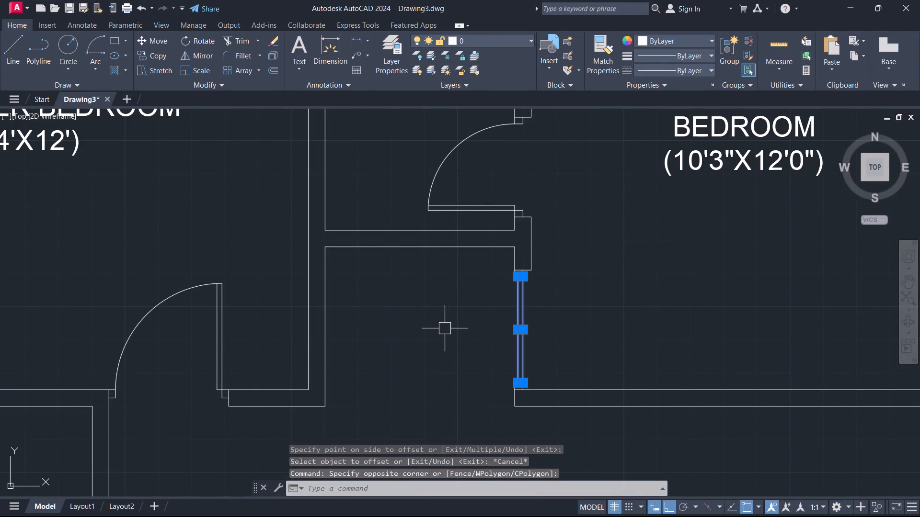
pyautogui.press('r')
pyautogui.press('o')
pyautogui.press('space')
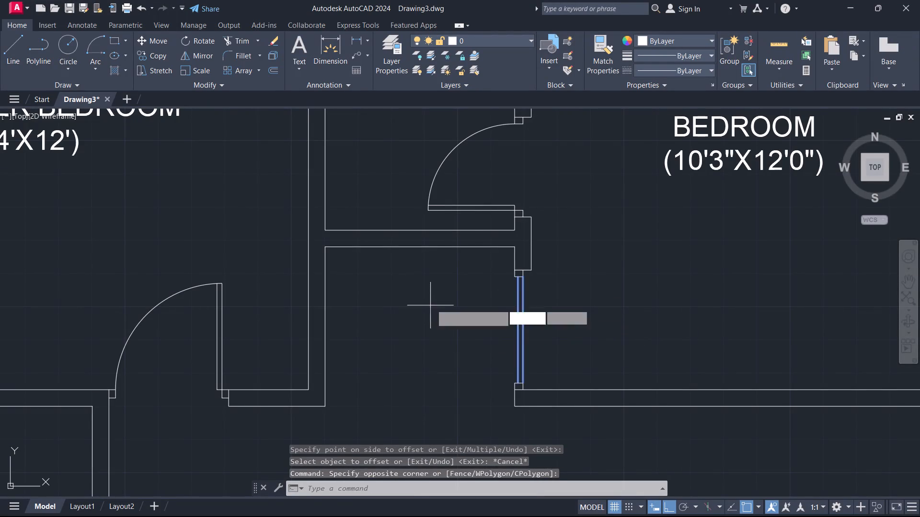
pyautogui.scroll(2, 498, 302)
pyautogui.click(558, 248)
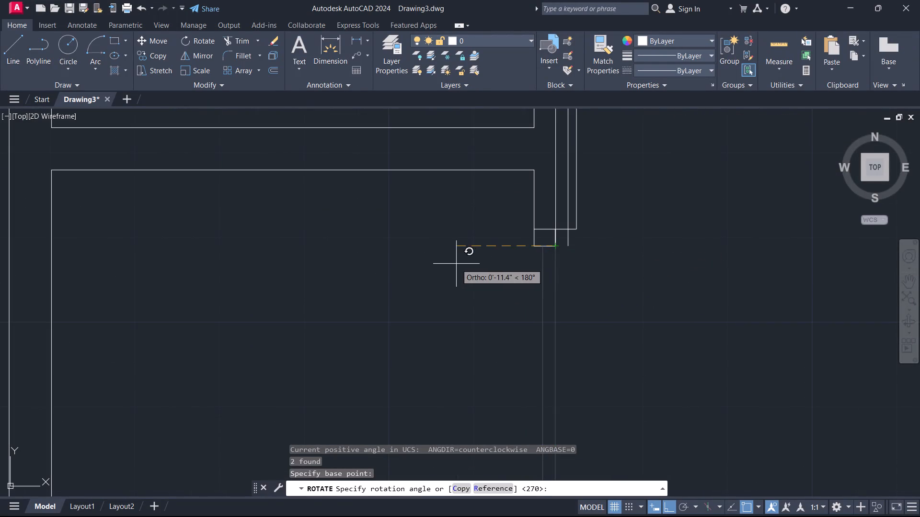
pyautogui.click(562, 189)
pyautogui.press('Escape')
# Draw a short line closing the west end of the bedroom door leaf at the north frame.
pyautogui.moveTo(586, 255); pyautogui.dragTo(449, 259, button='middle')
pyautogui.write('L')
pyautogui.press('space')
pyautogui.scroll(2, 433, 261)
pyautogui.click(399, 229)
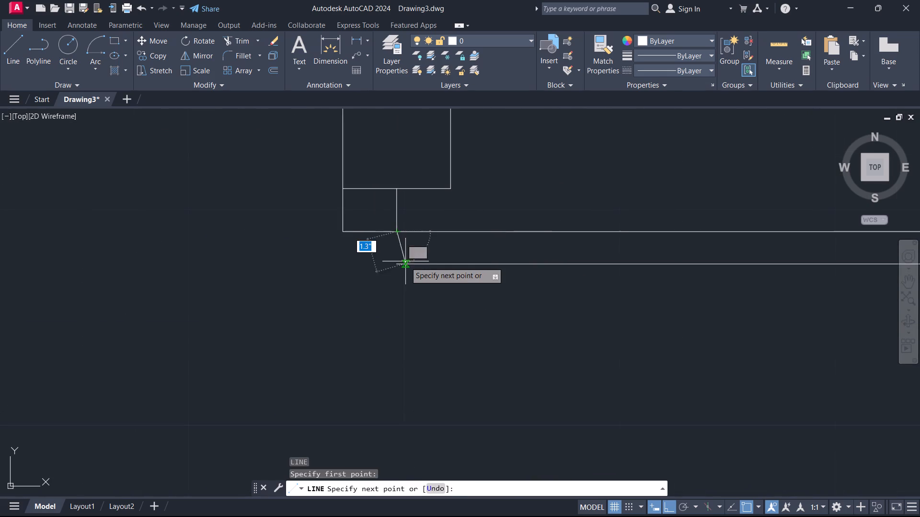
pyautogui.click(400, 261)
pyautogui.scroll(-3, 404, 265)
pyautogui.press('Escape')
pyautogui.middleClick(406, 265)
pyautogui.scroll(-2, 404, 265)
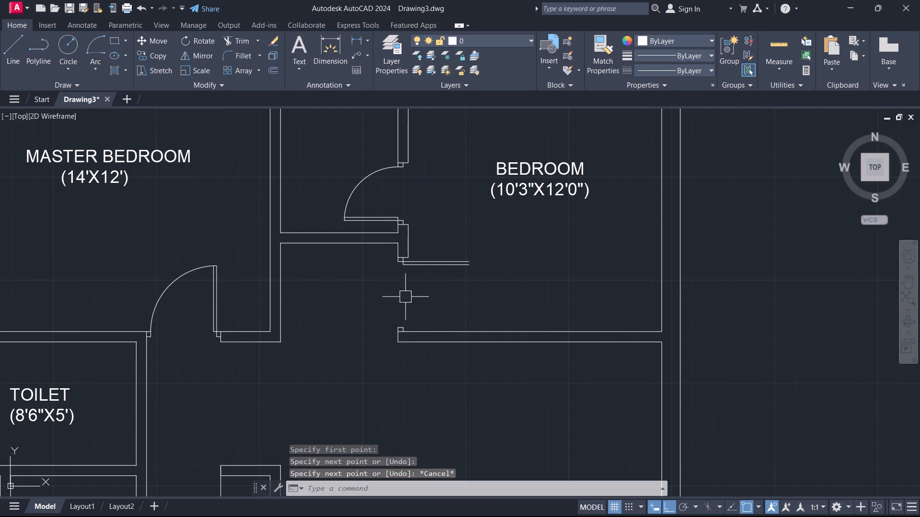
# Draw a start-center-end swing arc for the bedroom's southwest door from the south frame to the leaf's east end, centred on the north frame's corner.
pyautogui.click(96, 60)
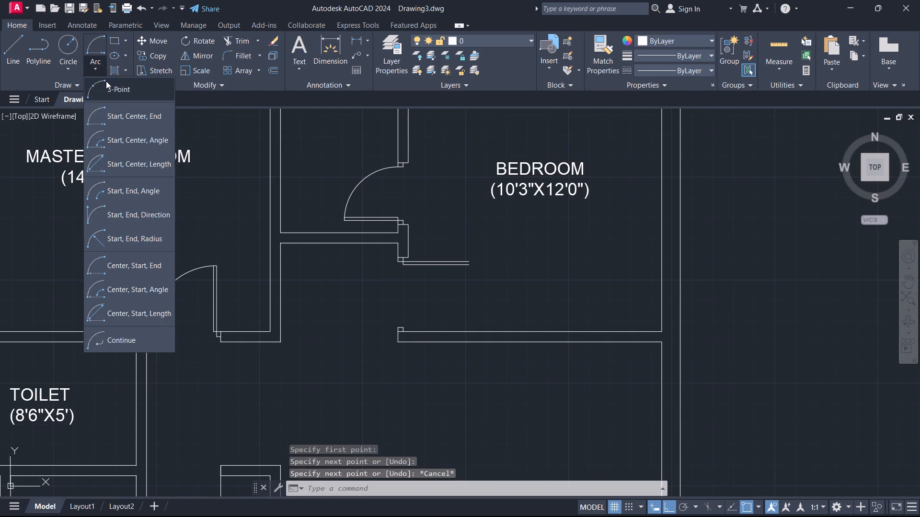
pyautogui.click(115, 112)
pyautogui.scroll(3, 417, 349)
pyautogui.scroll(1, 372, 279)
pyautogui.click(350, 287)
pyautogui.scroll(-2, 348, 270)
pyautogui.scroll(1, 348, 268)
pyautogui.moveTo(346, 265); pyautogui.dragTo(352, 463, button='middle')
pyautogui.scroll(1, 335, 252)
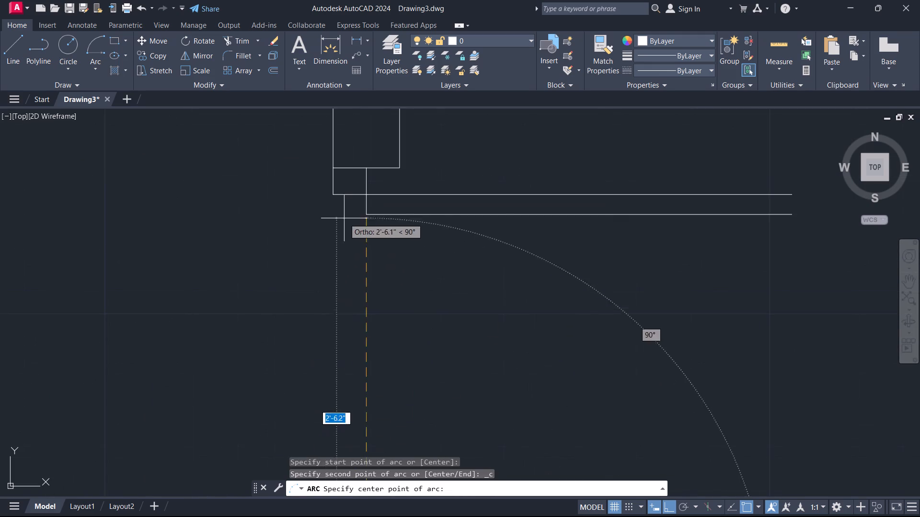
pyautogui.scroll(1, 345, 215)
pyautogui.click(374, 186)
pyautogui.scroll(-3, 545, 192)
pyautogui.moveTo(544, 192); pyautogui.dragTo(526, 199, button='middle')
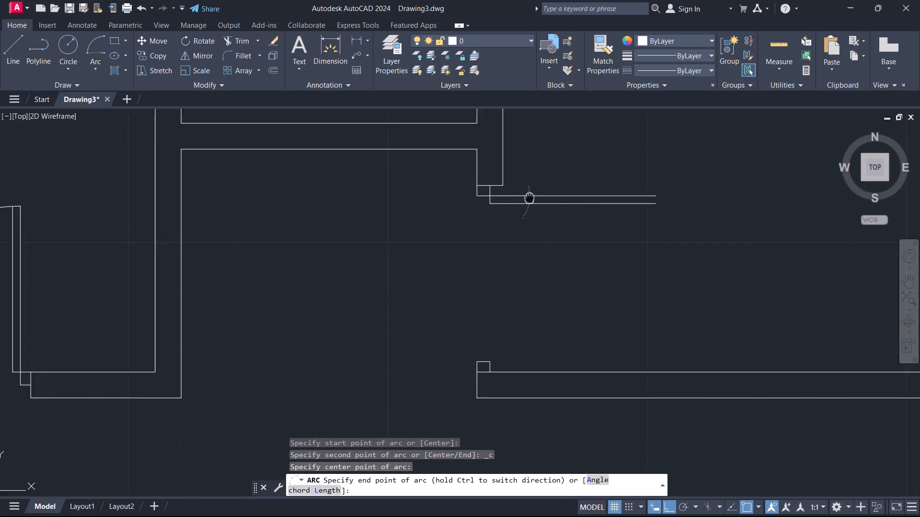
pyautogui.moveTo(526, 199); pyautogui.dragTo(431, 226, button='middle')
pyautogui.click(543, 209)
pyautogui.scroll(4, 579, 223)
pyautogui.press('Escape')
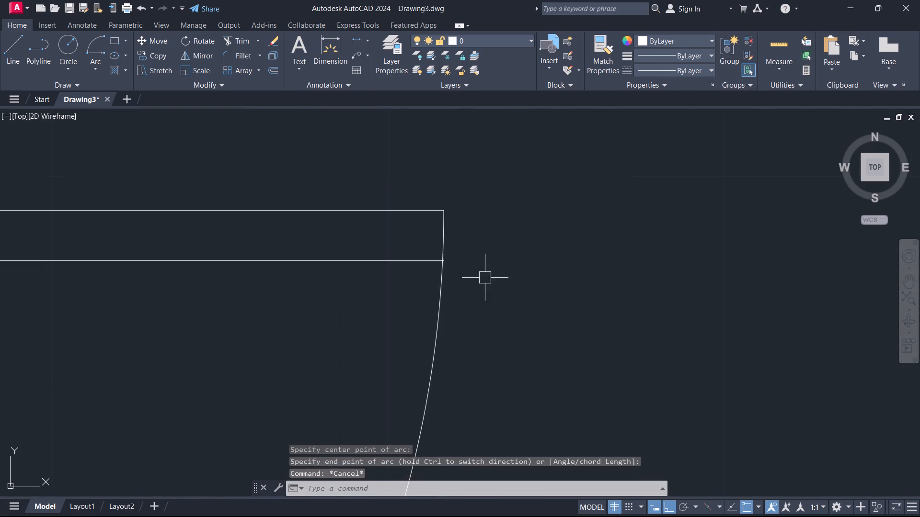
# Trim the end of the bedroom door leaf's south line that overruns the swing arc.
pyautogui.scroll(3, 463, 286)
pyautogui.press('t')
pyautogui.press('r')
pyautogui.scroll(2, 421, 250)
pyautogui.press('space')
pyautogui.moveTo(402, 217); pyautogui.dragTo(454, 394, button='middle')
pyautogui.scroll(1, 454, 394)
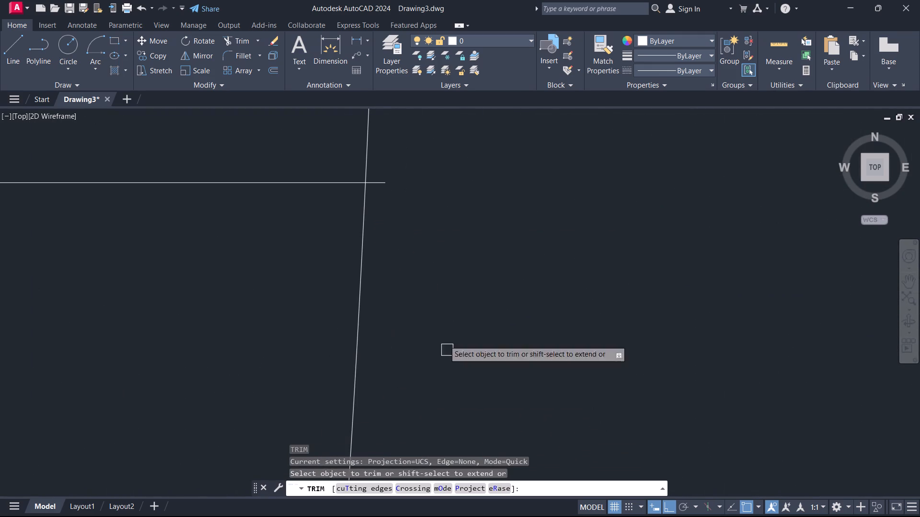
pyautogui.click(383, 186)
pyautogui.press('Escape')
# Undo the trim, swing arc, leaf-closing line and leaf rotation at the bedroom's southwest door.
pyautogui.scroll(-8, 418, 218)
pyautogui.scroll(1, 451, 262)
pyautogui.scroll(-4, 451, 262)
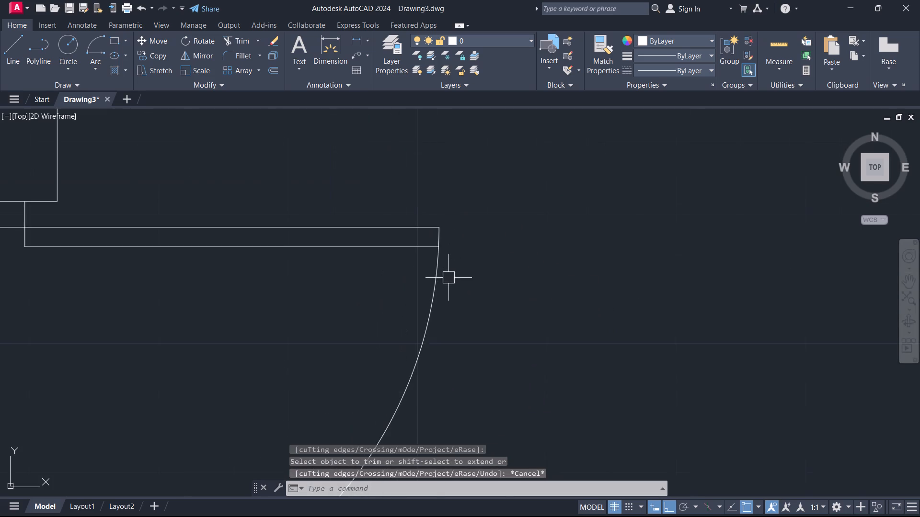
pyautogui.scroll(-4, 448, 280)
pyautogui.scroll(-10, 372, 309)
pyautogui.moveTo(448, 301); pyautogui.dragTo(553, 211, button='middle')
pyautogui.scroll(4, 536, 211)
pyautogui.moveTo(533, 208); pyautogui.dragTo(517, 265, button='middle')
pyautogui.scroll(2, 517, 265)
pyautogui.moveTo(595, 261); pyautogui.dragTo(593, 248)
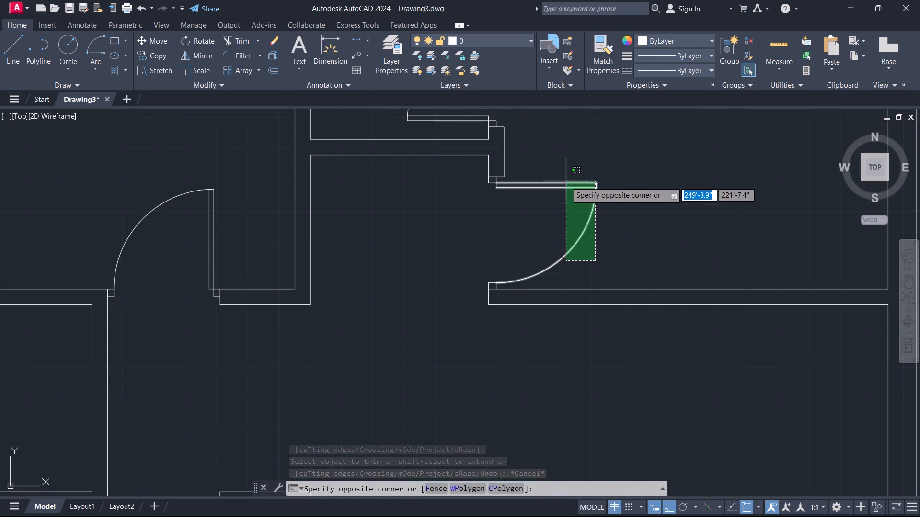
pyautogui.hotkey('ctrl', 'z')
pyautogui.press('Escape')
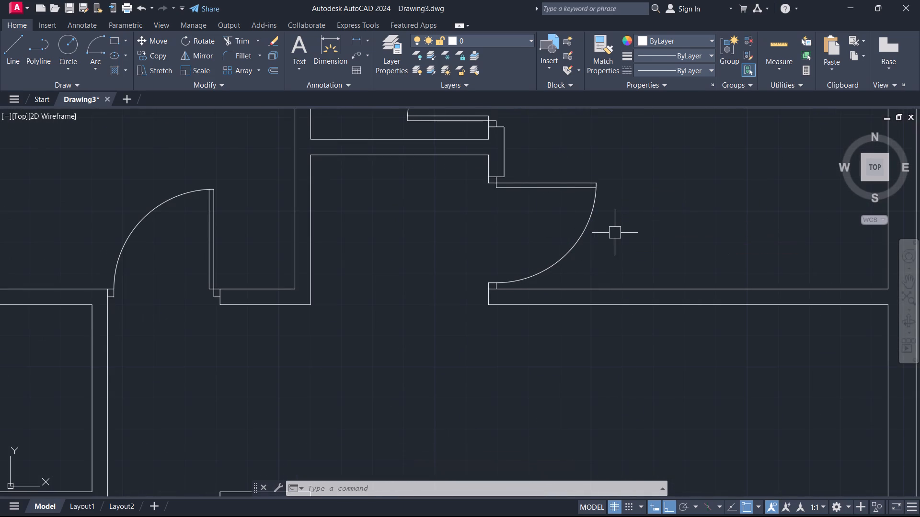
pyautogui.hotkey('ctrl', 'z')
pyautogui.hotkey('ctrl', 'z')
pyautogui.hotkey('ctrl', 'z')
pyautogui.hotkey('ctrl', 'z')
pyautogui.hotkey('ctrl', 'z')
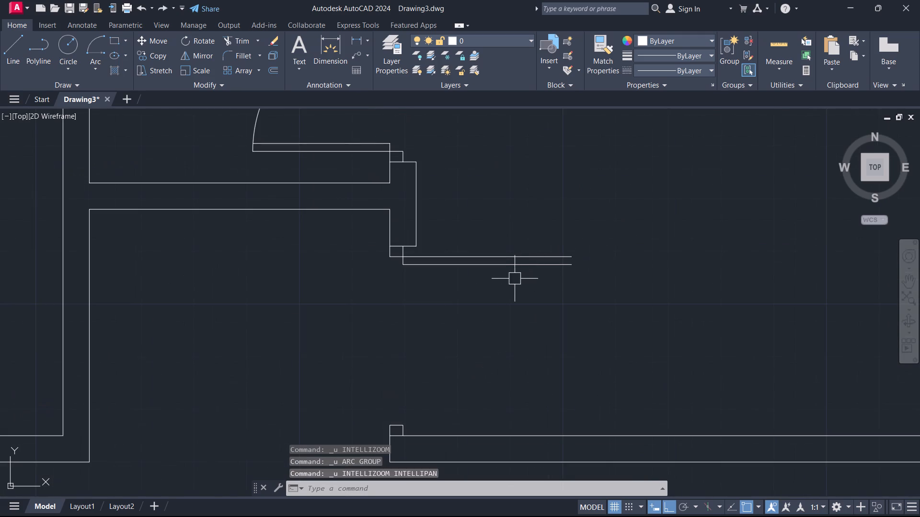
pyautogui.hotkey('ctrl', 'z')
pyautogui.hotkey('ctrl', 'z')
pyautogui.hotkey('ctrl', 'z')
# Rotate both vertical leaf lines about the south frame's northeast corner so the bedroom door leaf points east.
pyautogui.scroll(2, 513, 313)
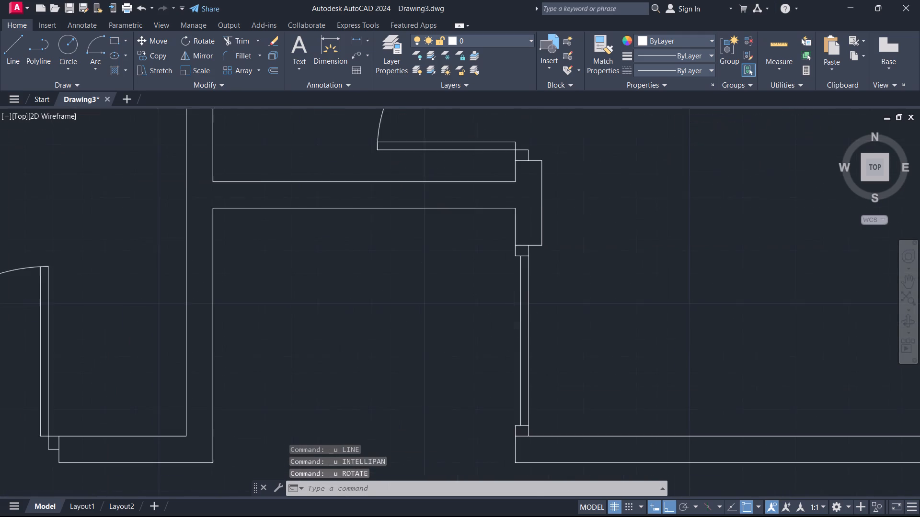
pyautogui.moveTo(560, 312); pyautogui.dragTo(553, 308)
pyautogui.click(491, 303)
pyautogui.scroll(-2, 565, 351)
pyautogui.moveTo(556, 346); pyautogui.dragTo(515, 315, button='middle')
pyautogui.press('r')
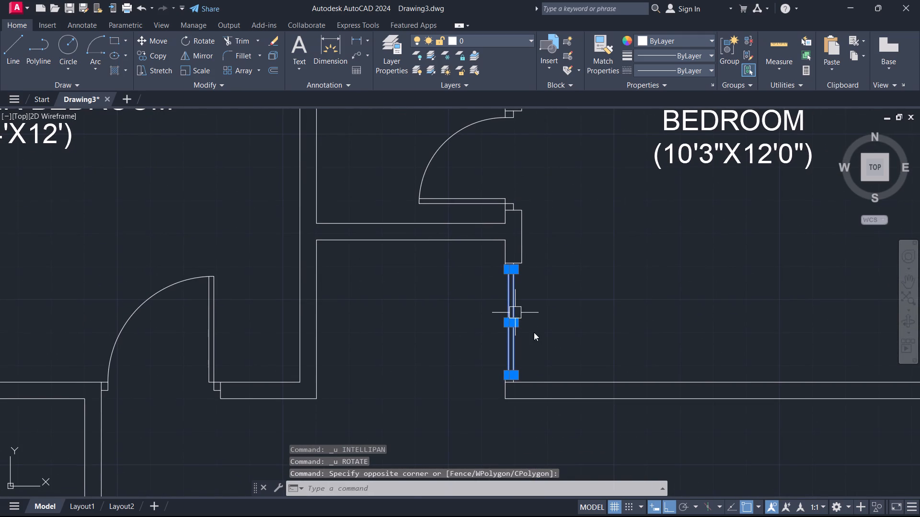
pyautogui.press('o')
pyautogui.press('space')
pyautogui.scroll(2, 537, 400)
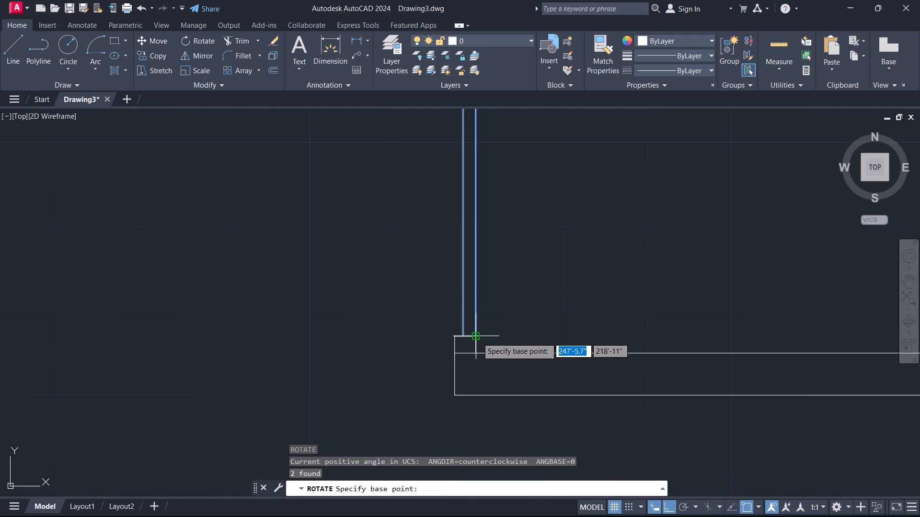
pyautogui.click(478, 337)
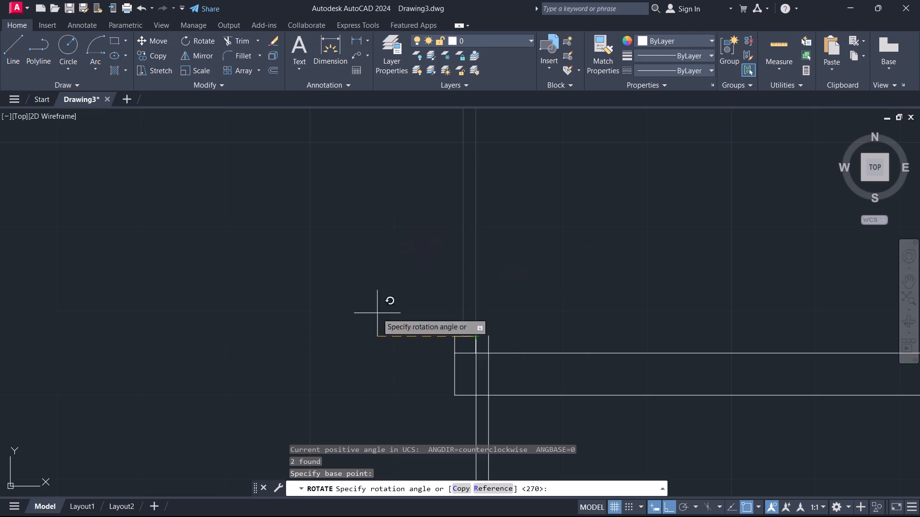
pyautogui.click(467, 428)
# Draw a short vertical line closing the west end of the bedroom door leaf at the south frame's northeast corner.
pyautogui.middleClick(542, 344)
pyautogui.scroll(-2, 538, 342)
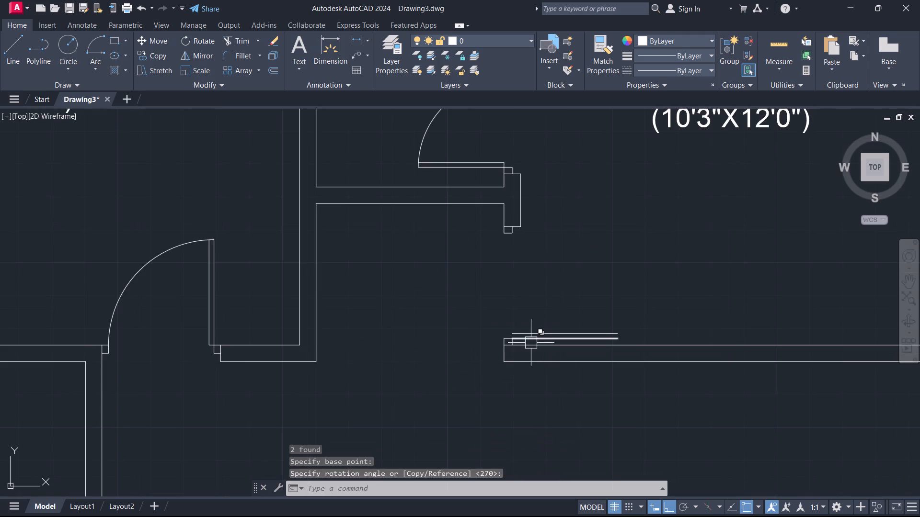
pyautogui.press('l')
pyautogui.press('space')
pyautogui.scroll(4, 521, 332)
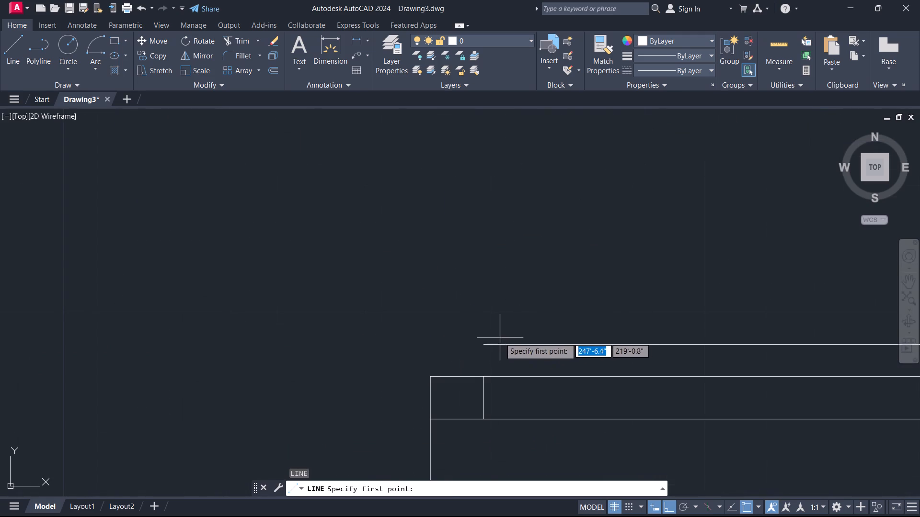
pyautogui.click(483, 346)
pyautogui.click(485, 377)
pyautogui.press('F1')
pyautogui.scroll(-3, 545, 361)
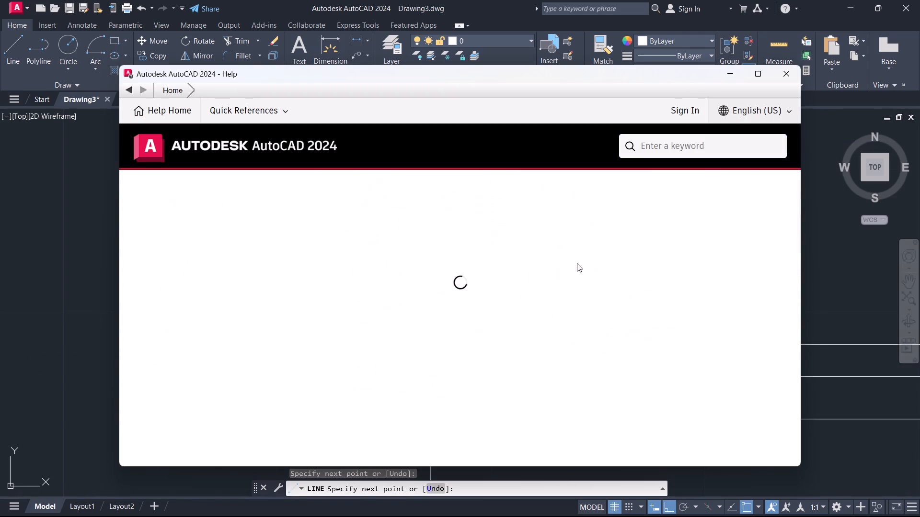
pyautogui.click(781, 75)
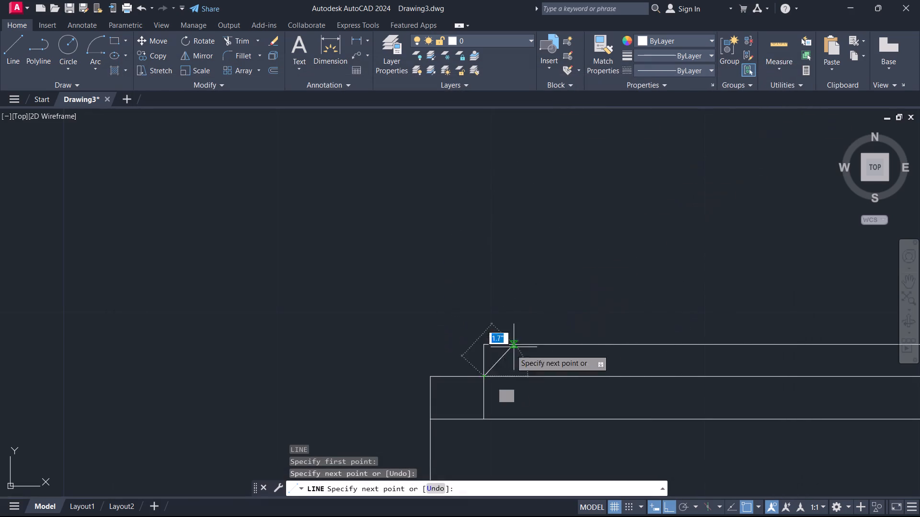
pyautogui.click(484, 376)
pyautogui.press('Escape')
# Draw the bedroom door's swing arc from the leaf's southeast end to the north frame's inner east corner, centred on the south frame's northeast corner.
pyautogui.scroll(-3, 535, 320)
pyautogui.moveTo(535, 318); pyautogui.dragTo(500, 284, button='middle')
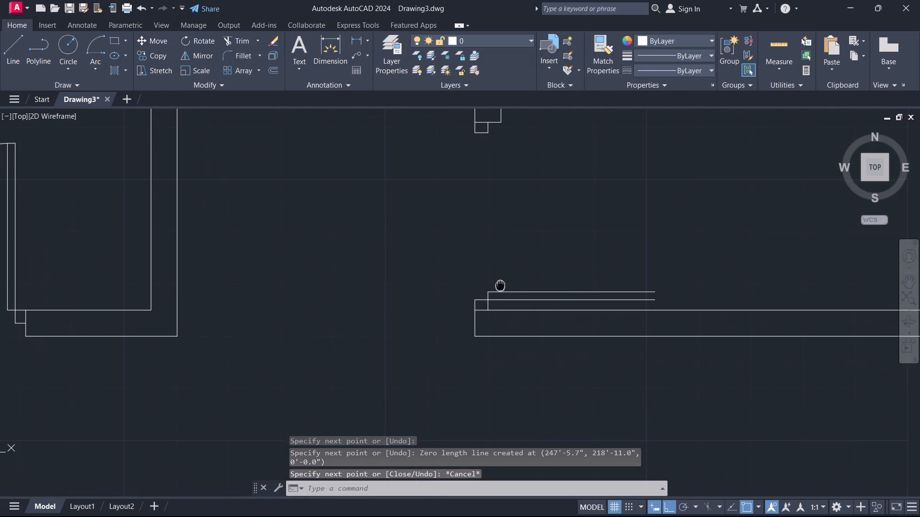
pyautogui.moveTo(500, 284); pyautogui.dragTo(500, 284, button='middle')
pyautogui.press('r')
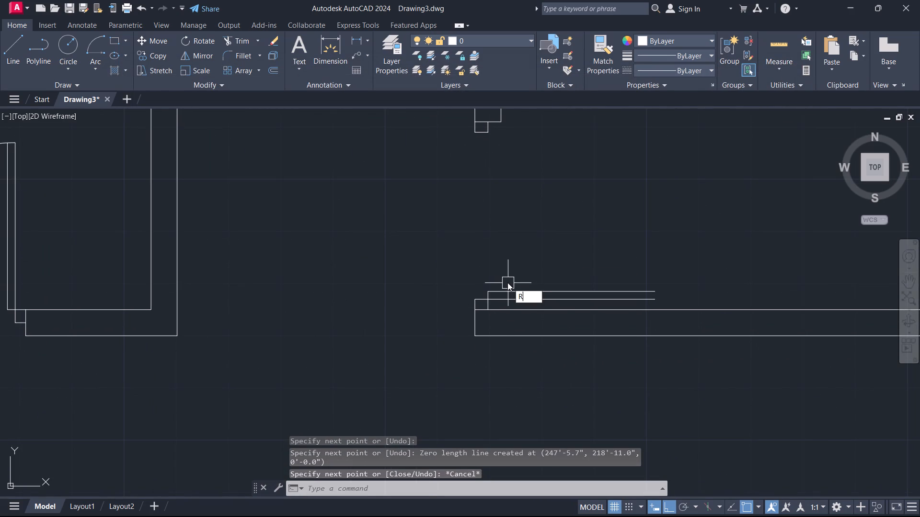
pyautogui.press('BackSpace')
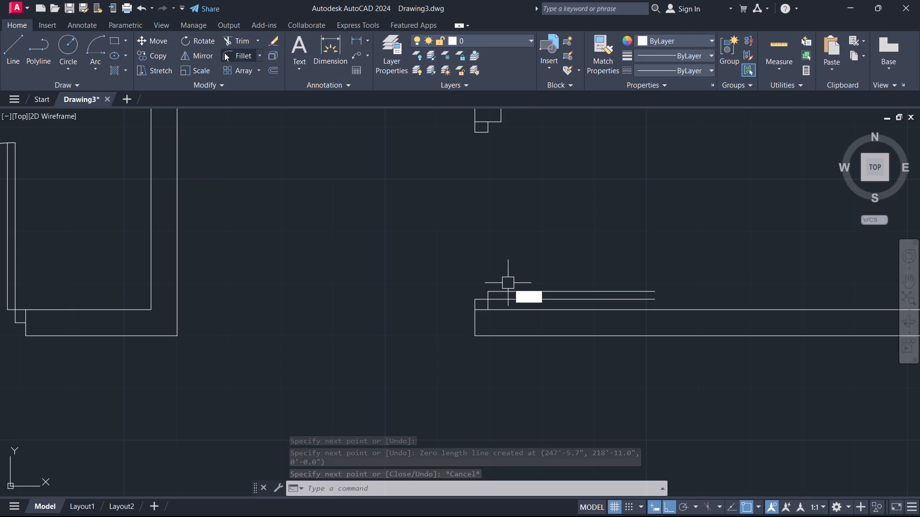
pyautogui.click(87, 46)
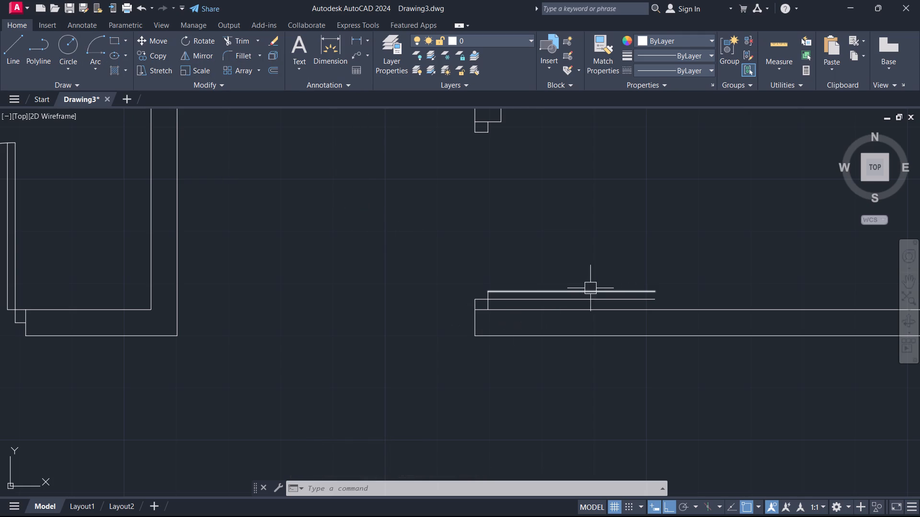
pyautogui.click(93, 51)
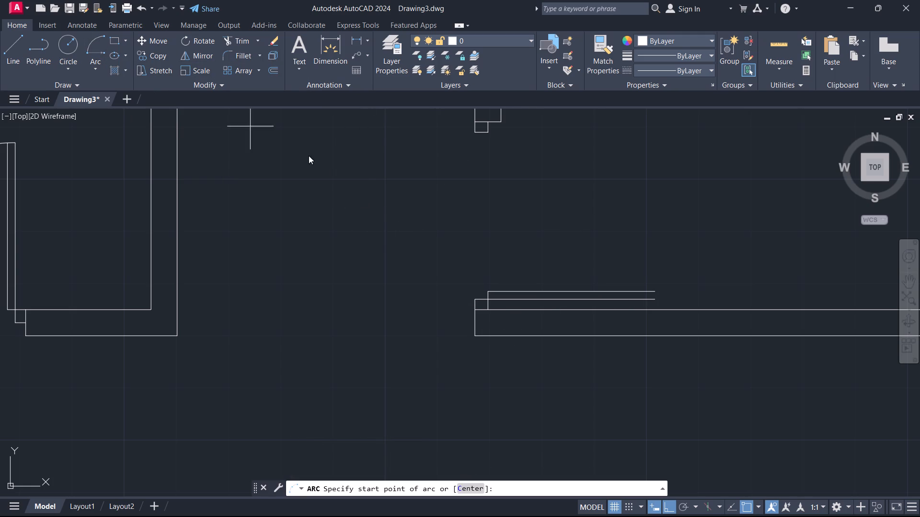
pyautogui.scroll(2, 664, 305)
pyautogui.click(641, 294)
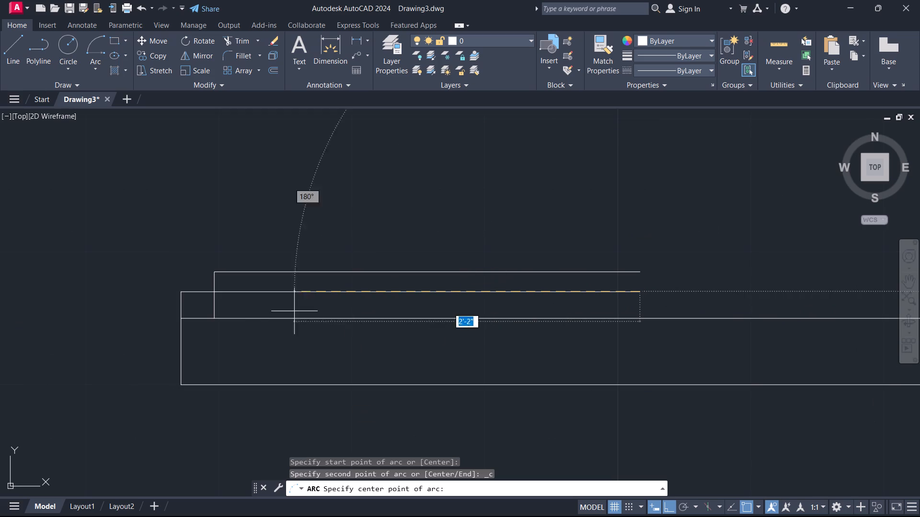
pyautogui.click(214, 291)
pyautogui.scroll(-2, 290, 223)
pyautogui.moveTo(293, 218); pyautogui.dragTo(323, 297, button='middle')
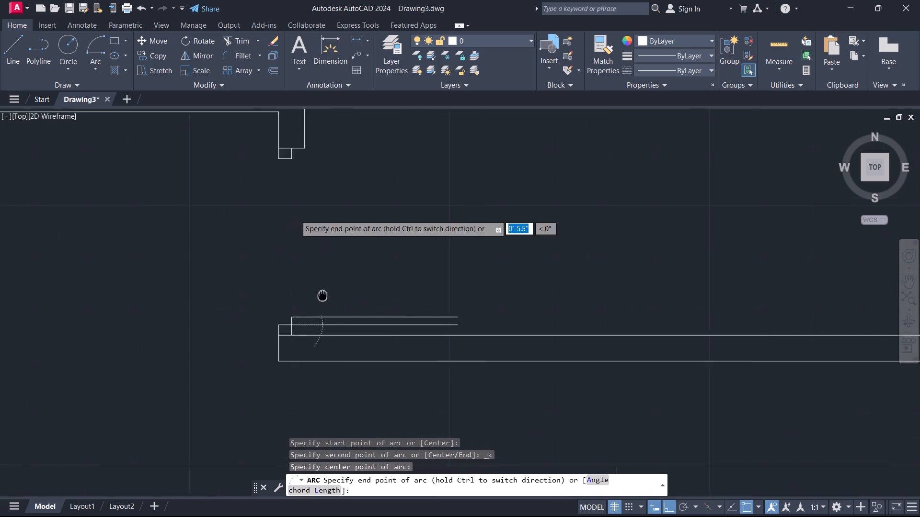
pyautogui.moveTo(323, 297); pyautogui.dragTo(333, 319, button='middle')
pyautogui.click(293, 233)
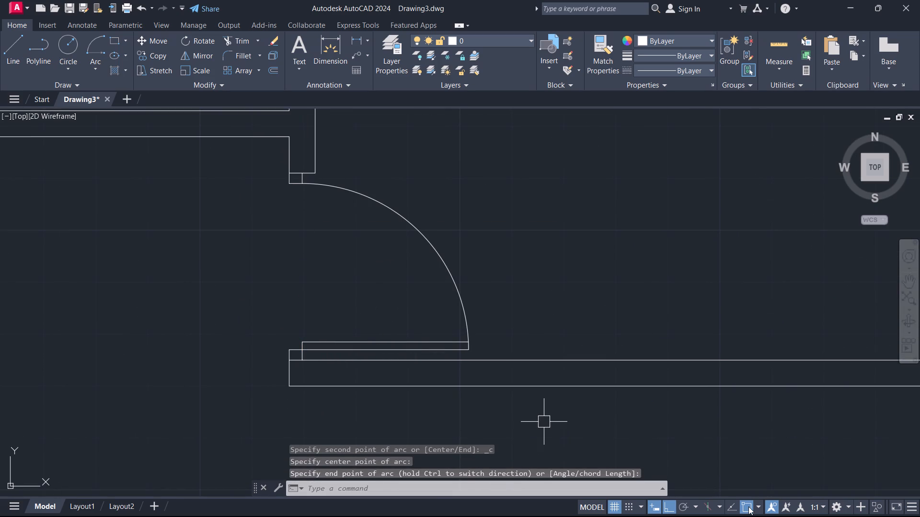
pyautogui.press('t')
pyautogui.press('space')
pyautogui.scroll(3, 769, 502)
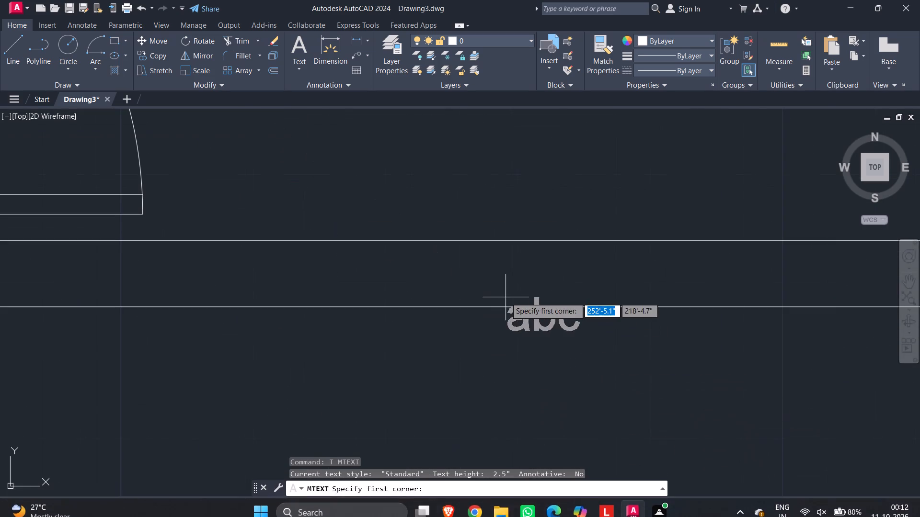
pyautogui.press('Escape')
# Trim the end of the bedroom door leaf's north line that overruns the swing arc.
pyautogui.scroll(1, 176, 145)
pyautogui.moveTo(176, 146); pyautogui.dragTo(404, 167, button='middle')
pyautogui.press('t')
pyautogui.press('r')
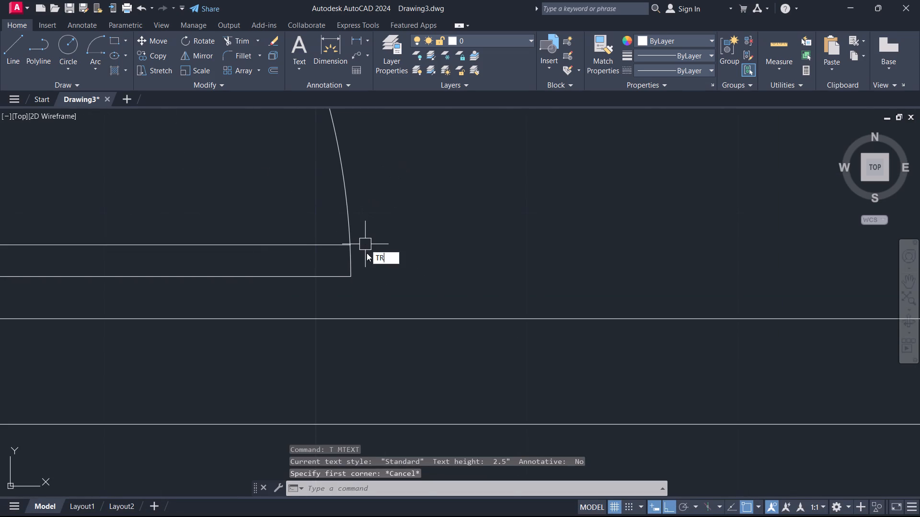
pyautogui.press('space')
pyautogui.scroll(4, 369, 258)
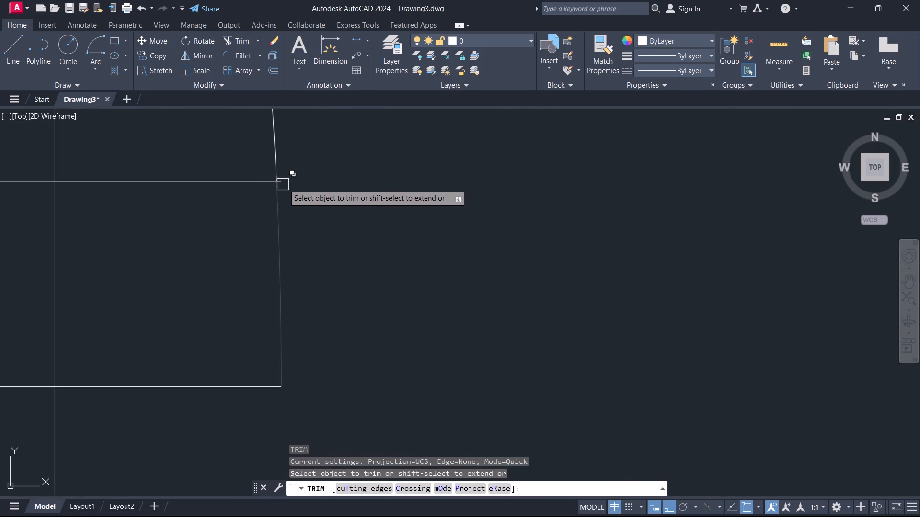
pyautogui.click(286, 186)
pyautogui.press('Escape')
# Look over the whole floor plan, examining the rooms, doors and staircase.
pyautogui.scroll(-3, 297, 221)
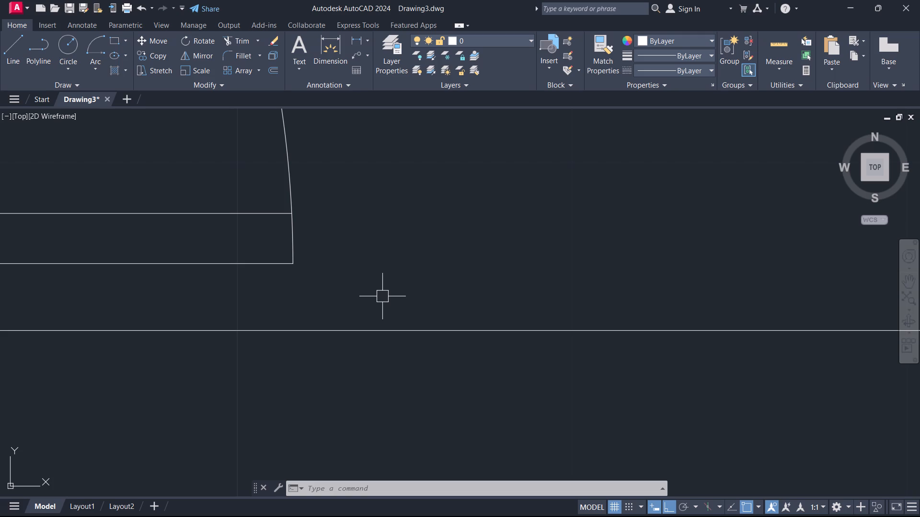
pyautogui.moveTo(386, 305); pyautogui.dragTo(417, 309, button='middle')
pyautogui.scroll(-6, 394, 315)
pyautogui.scroll(-3, 370, 276)
pyautogui.moveTo(370, 276); pyautogui.dragTo(403, 256, button='middle')
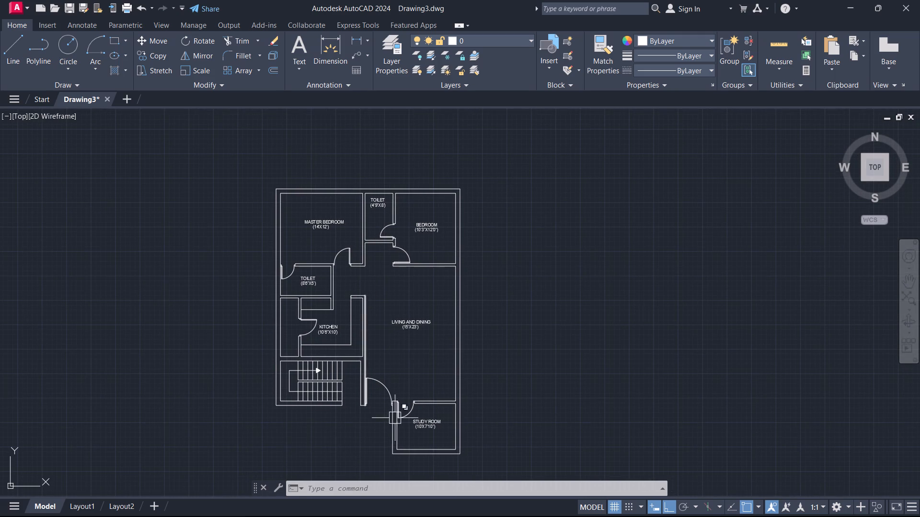
pyautogui.moveTo(404, 360); pyautogui.dragTo(415, 328, button='middle')
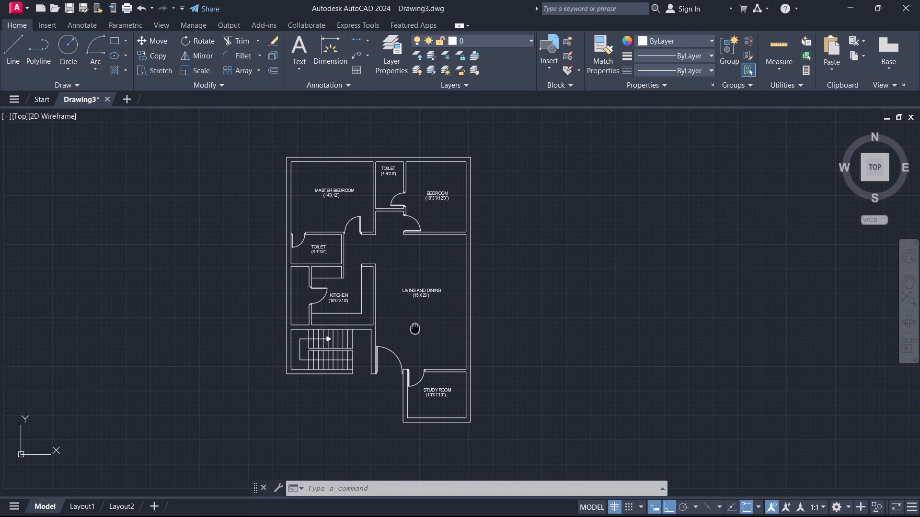
pyautogui.moveTo(415, 328); pyautogui.dragTo(415, 328, button='middle')
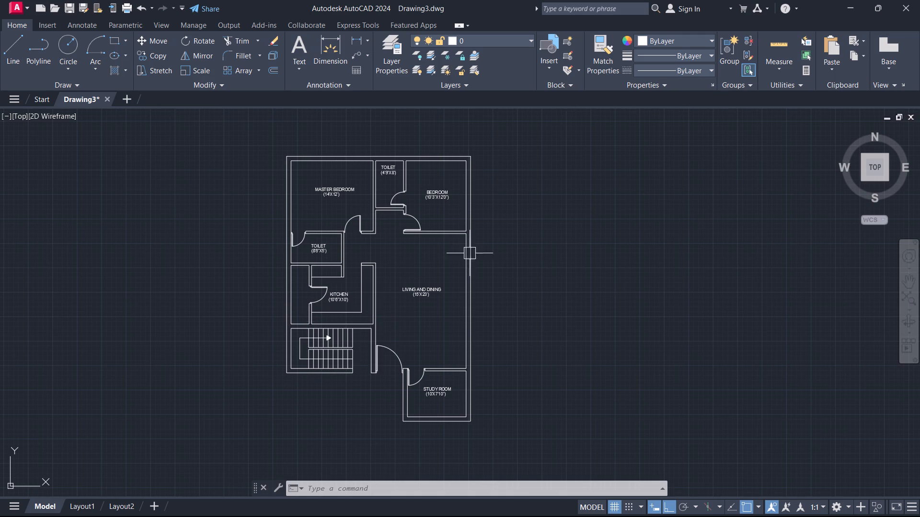
# Draw a short vertical line across the master bedroom's north wall at the midpoint of its inner face.
pyautogui.scroll(-2, 429, 295)
pyautogui.moveTo(427, 295); pyautogui.dragTo(473, 243, button='middle')
pyautogui.scroll(2, 476, 345)
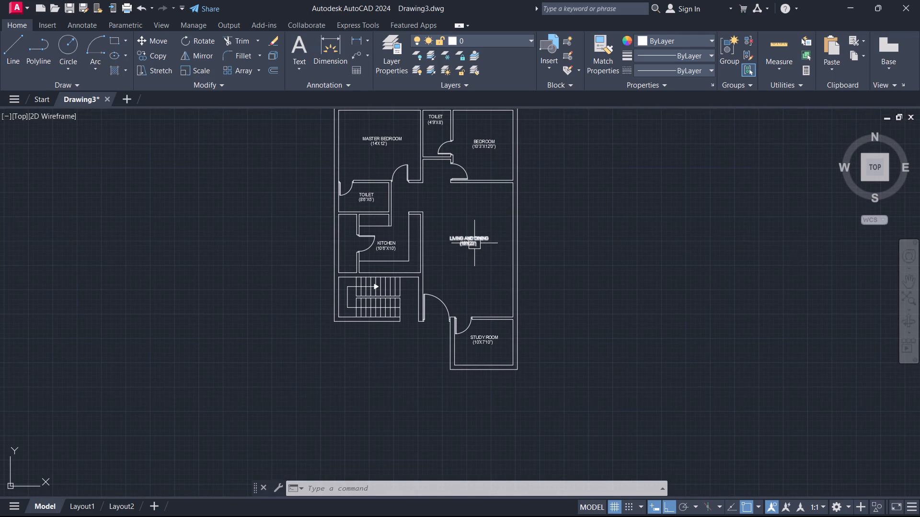
pyautogui.scroll(-1, 416, 319)
pyautogui.moveTo(407, 315); pyautogui.dragTo(372, 343, button='middle')
pyautogui.scroll(2, 386, 326)
pyautogui.moveTo(370, 273); pyautogui.dragTo(390, 342, button='middle')
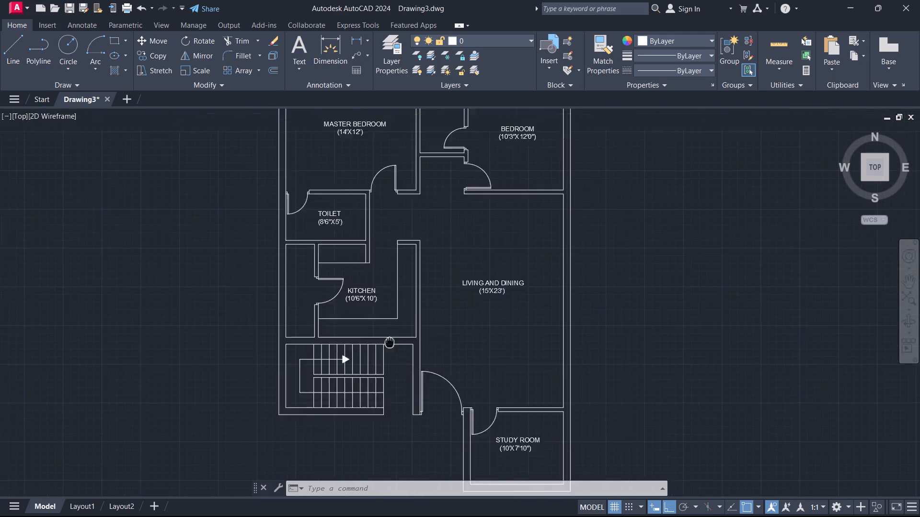
pyautogui.moveTo(390, 342); pyautogui.dragTo(424, 459, button='middle')
pyautogui.scroll(1, 360, 259)
pyautogui.write('L')
pyautogui.press('space')
pyautogui.scroll(1, 361, 207)
pyautogui.moveTo(374, 188); pyautogui.dragTo(358, 262, button='middle')
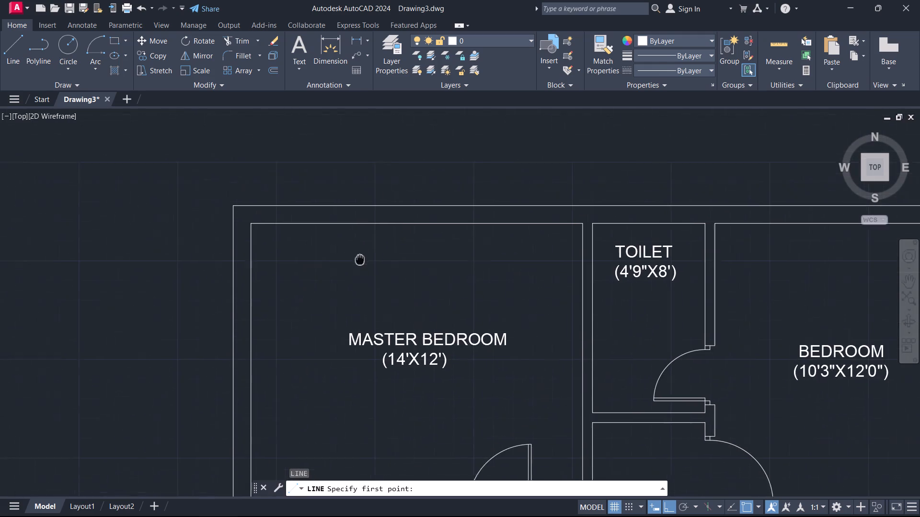
pyautogui.moveTo(358, 262); pyautogui.dragTo(359, 268, button='middle')
pyautogui.click(408, 236)
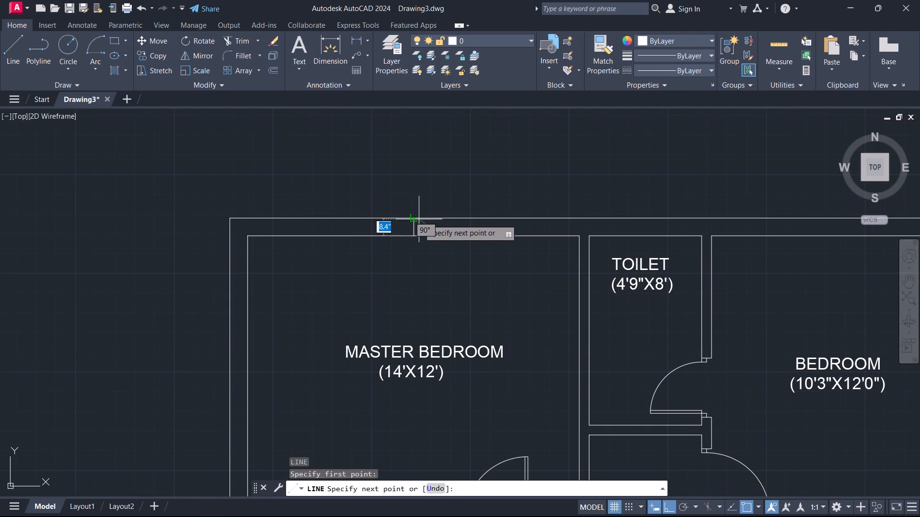
pyautogui.click(419, 219)
pyautogui.press('Escape')
# Offset the short line in the master bedroom's north wall 3' to both the west and the east.
pyautogui.scroll(2, 420, 236)
pyautogui.write("O 3'")
pyautogui.press('Return')
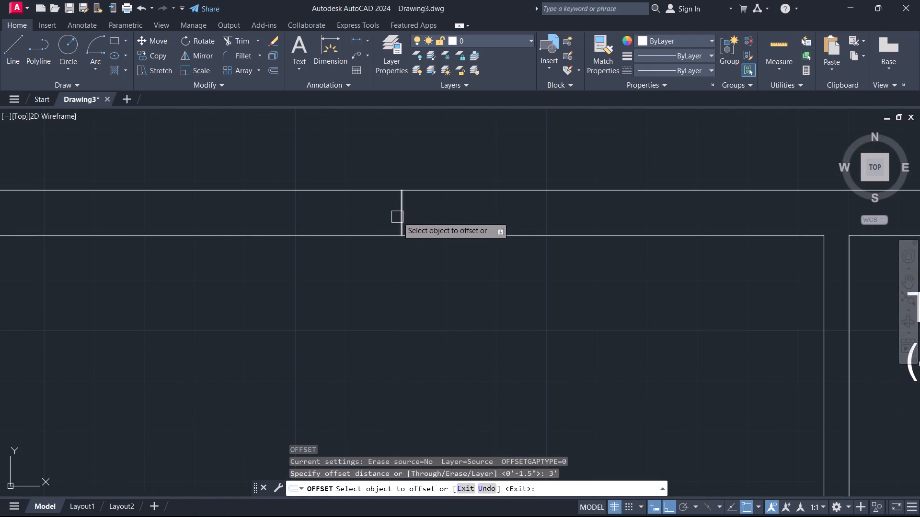
pyautogui.click(398, 217)
pyautogui.click(354, 214)
pyautogui.moveTo(402, 216); pyautogui.dragTo(411, 219)
pyautogui.click(446, 227)
pyautogui.press('`')
pyautogui.click(427, 209)
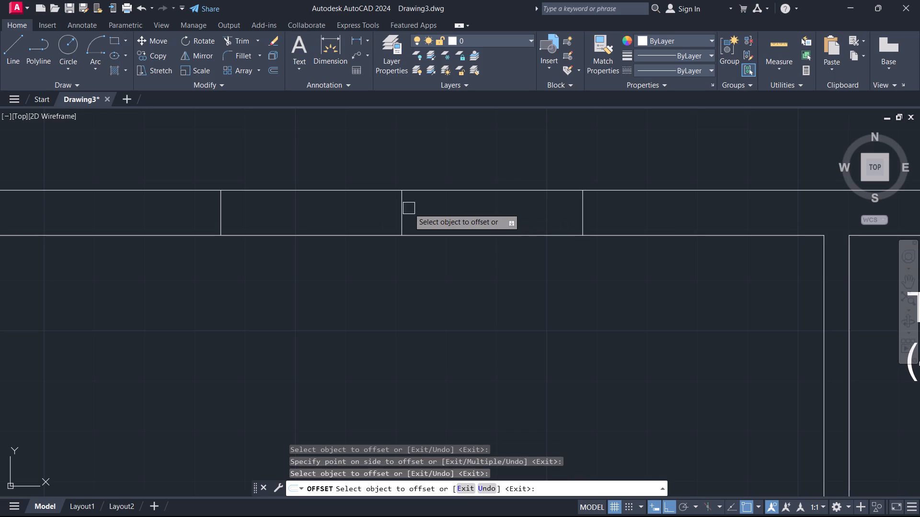
pyautogui.press('`')
pyautogui.press('Escape')
# Delete the original centre line between the two offset lines in the master bedroom's north wall.
pyautogui.click(426, 203)
pyautogui.click(369, 217)
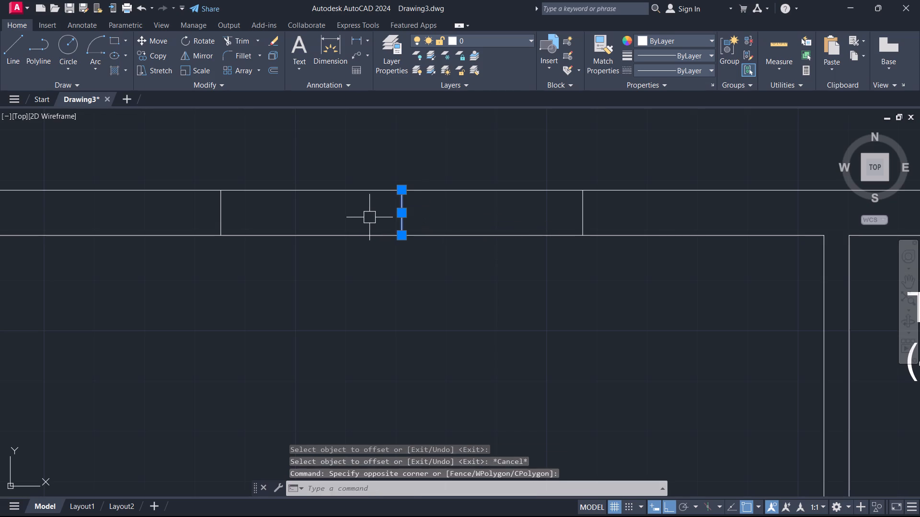
pyautogui.press('Delete')
# Draw a horizontal line joining the midpoints of the two window end lines in the master bedroom's north wall.
pyautogui.press('l')
pyautogui.press('space')
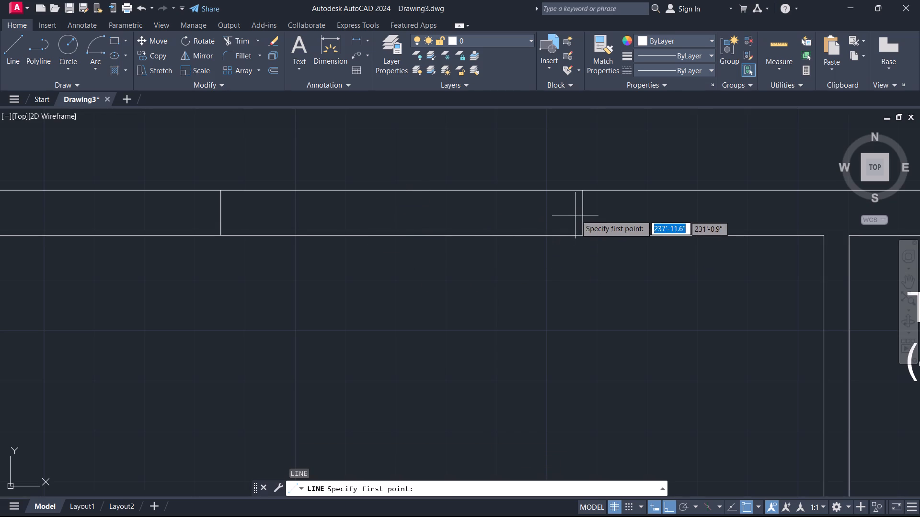
pyautogui.click(583, 210)
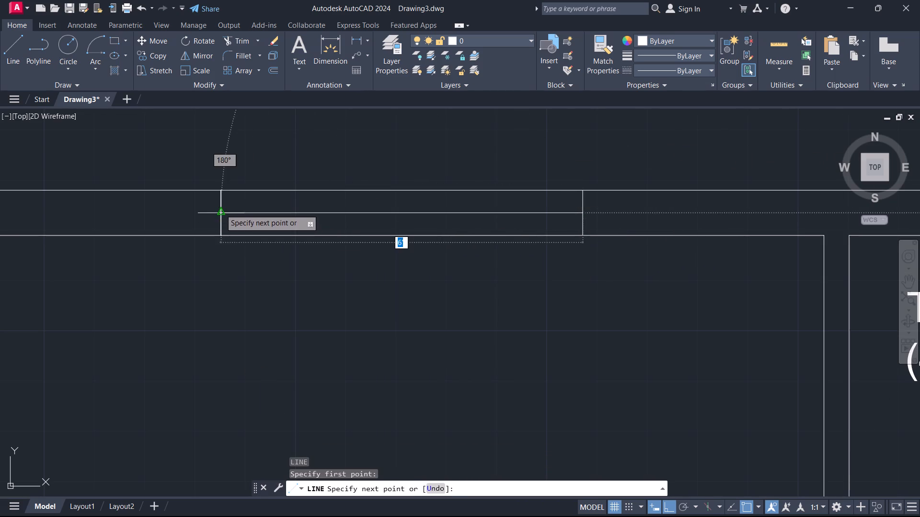
pyautogui.click(221, 208)
pyautogui.press('Escape')
# Offset the window's horizontal centre line 1.5" to both the north and the south.
pyautogui.press('o')
pyautogui.press('space')
pyautogui.write('1.5')
pyautogui.press('Return')
pyautogui.scroll(2, 165, 260)
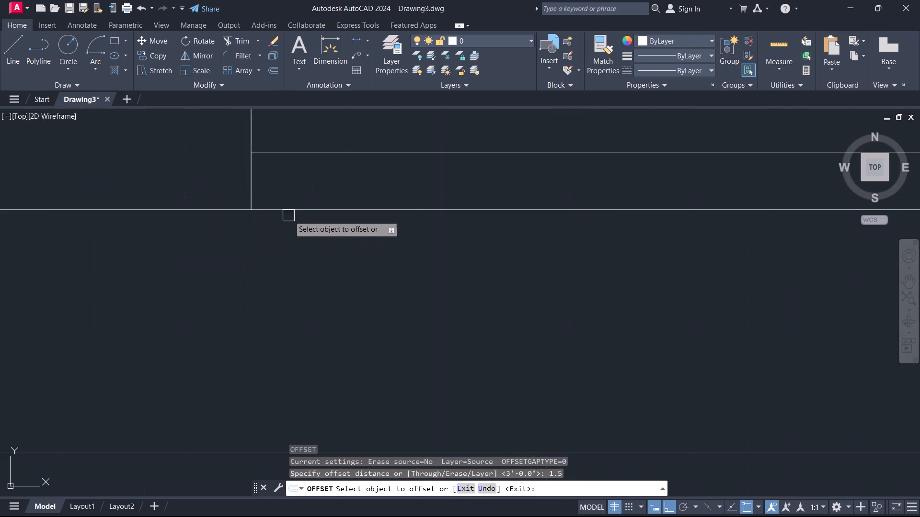
pyautogui.click(355, 150)
pyautogui.click(355, 140)
pyautogui.click(361, 155)
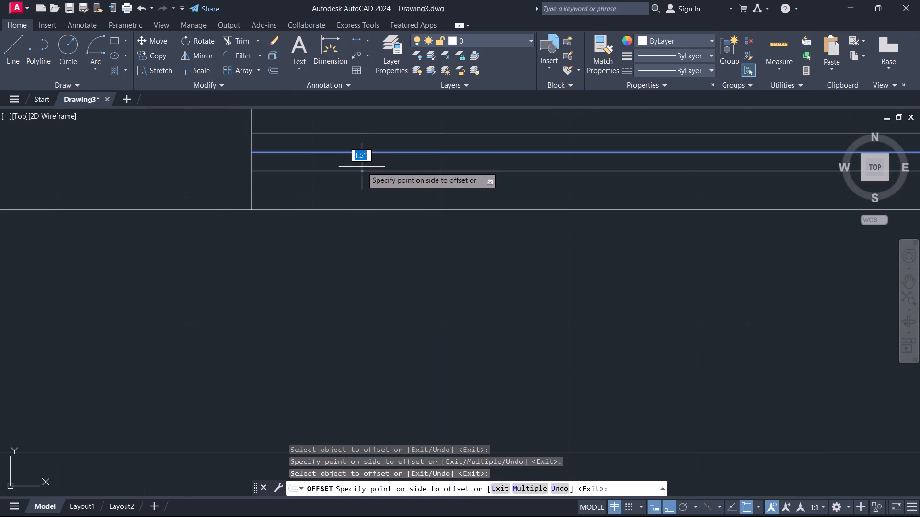
pyautogui.click(362, 167)
pyautogui.press('Escape')
# Draw a short vertical line across the bedroom's north wall at the midpoint of its inner face.
pyautogui.scroll(-5, 366, 172)
pyautogui.moveTo(372, 171); pyautogui.dragTo(281, 178, button='middle')
pyautogui.scroll(1, 368, 170)
pyautogui.moveTo(797, 179); pyautogui.dragTo(450, 225, button='middle')
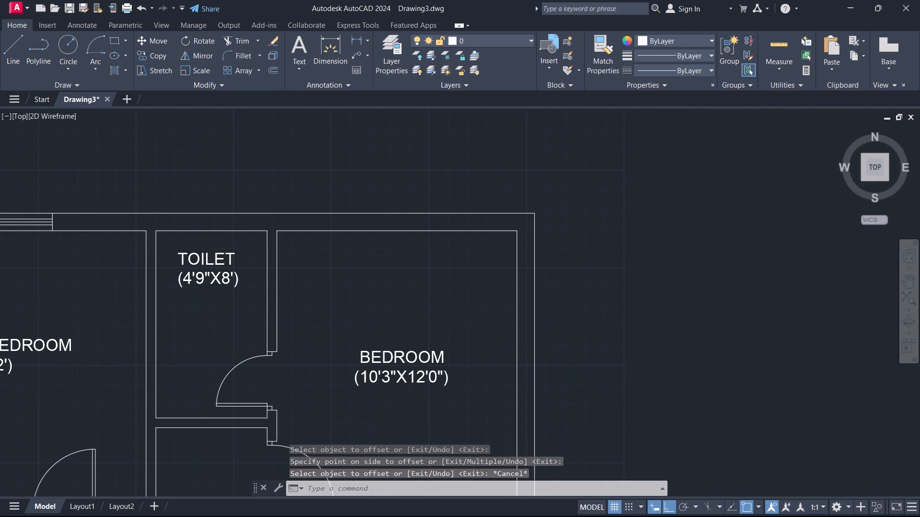
pyautogui.write('L')
pyautogui.press('space')
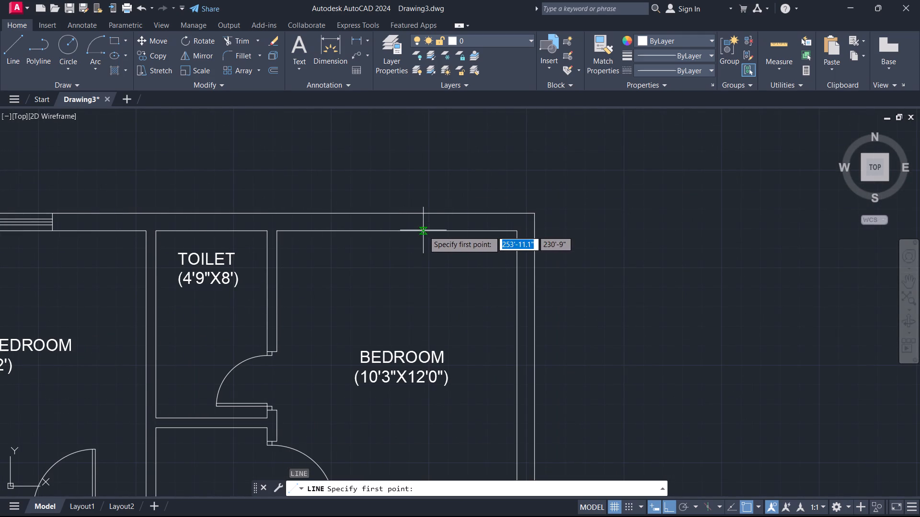
pyautogui.click(398, 230)
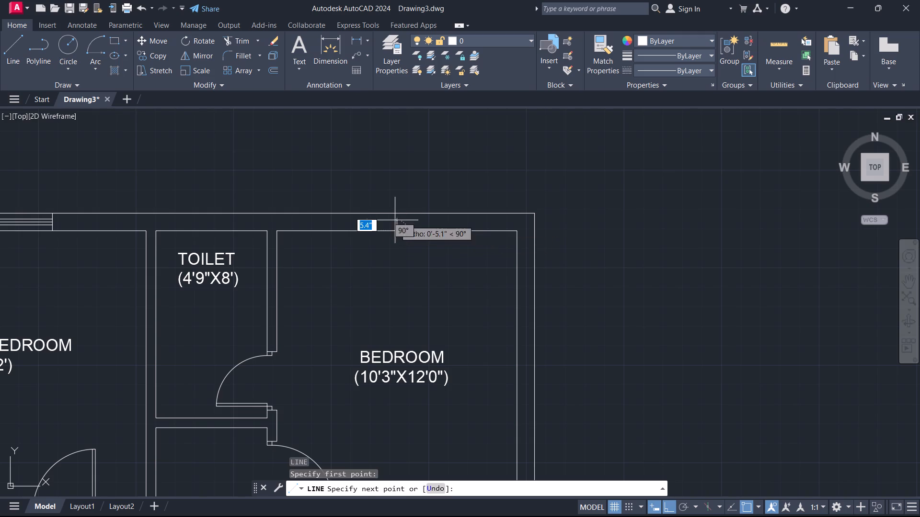
pyautogui.click(394, 215)
pyautogui.press('Escape')
# Draw a short vertical line across the study room's south wall at the midpoint of its inner face.
pyautogui.scroll(-3, 413, 262)
pyautogui.moveTo(443, 319); pyautogui.dragTo(571, 200, button='middle')
pyautogui.moveTo(535, 321); pyautogui.dragTo(540, 185, button='middle')
pyautogui.press('space')
pyautogui.scroll(3, 562, 253)
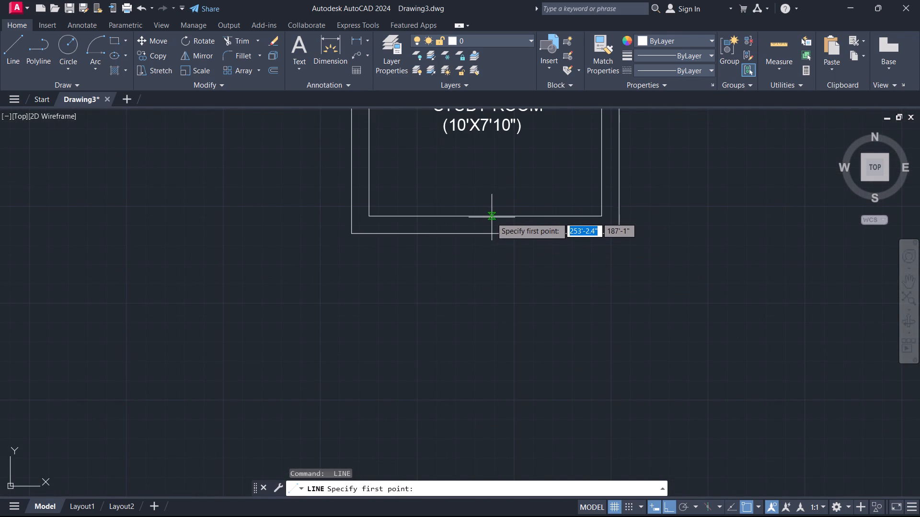
pyautogui.click(484, 217)
pyautogui.click(484, 234)
pyautogui.press('Escape')
# Draw a short horizontal line across the living and dining room's east wall at the midpoint of its inner face.
pyautogui.scroll(-2, 478, 231)
pyautogui.moveTo(478, 231); pyautogui.dragTo(475, 240, button='middle')
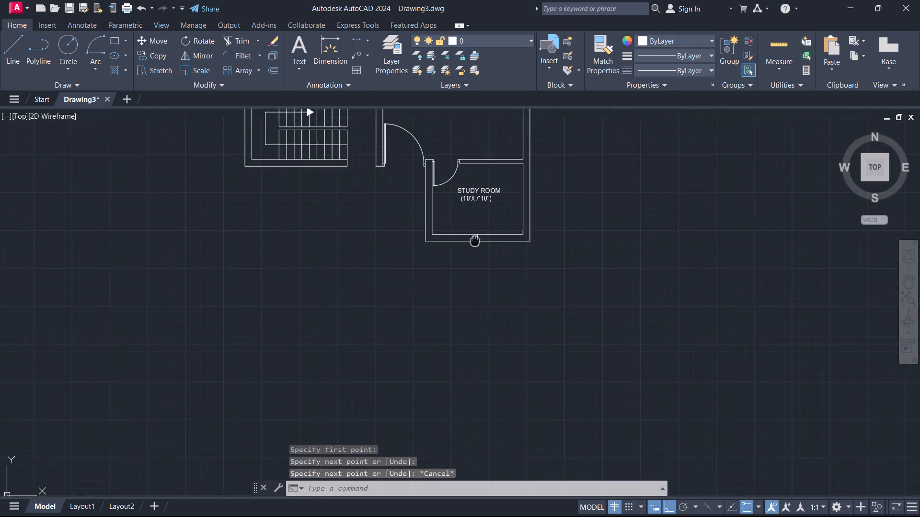
pyautogui.scroll(-1, 475, 240)
pyautogui.moveTo(475, 240); pyautogui.dragTo(483, 365, button='middle')
pyautogui.moveTo(467, 251); pyautogui.dragTo(483, 278, button='middle')
pyautogui.scroll(2, 467, 251)
pyautogui.press('space')
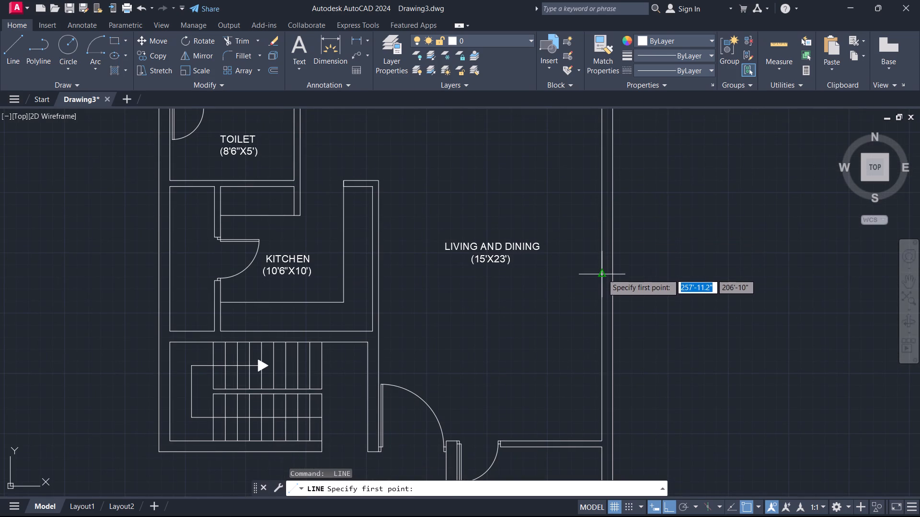
pyautogui.click(602, 278)
pyautogui.click(610, 271)
pyautogui.press('Escape')
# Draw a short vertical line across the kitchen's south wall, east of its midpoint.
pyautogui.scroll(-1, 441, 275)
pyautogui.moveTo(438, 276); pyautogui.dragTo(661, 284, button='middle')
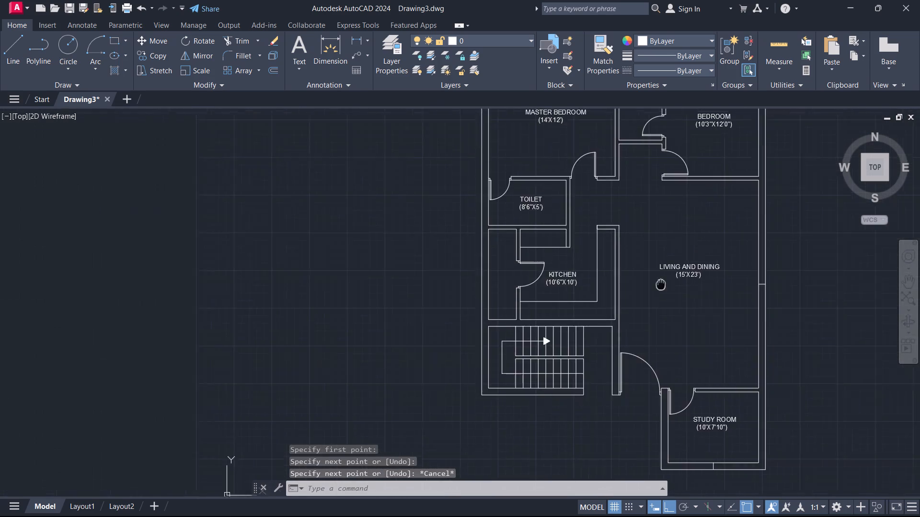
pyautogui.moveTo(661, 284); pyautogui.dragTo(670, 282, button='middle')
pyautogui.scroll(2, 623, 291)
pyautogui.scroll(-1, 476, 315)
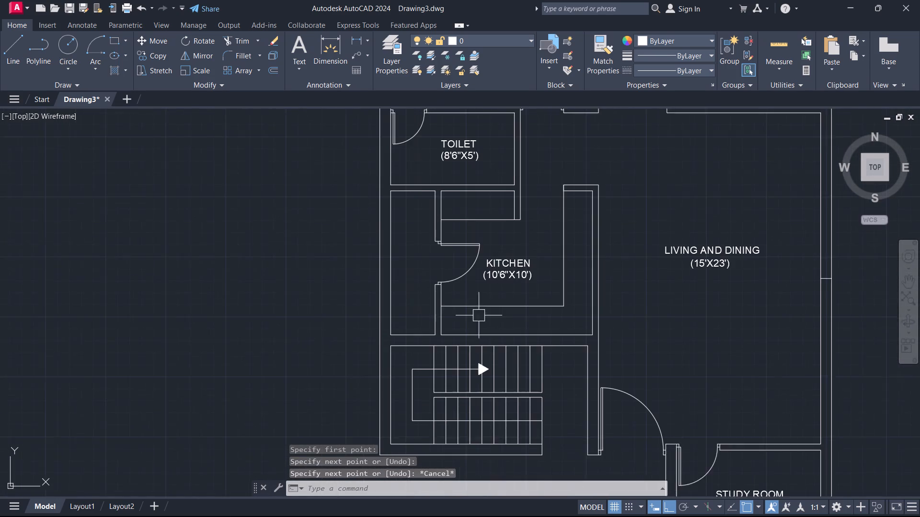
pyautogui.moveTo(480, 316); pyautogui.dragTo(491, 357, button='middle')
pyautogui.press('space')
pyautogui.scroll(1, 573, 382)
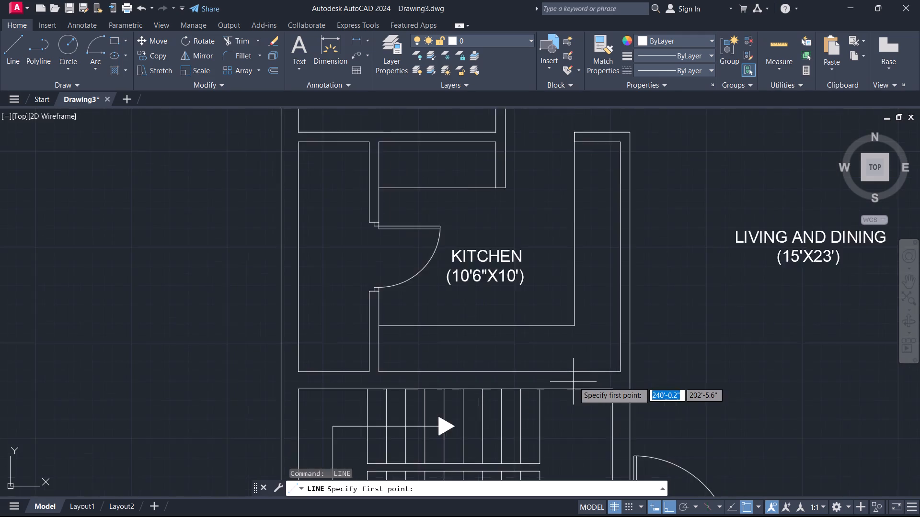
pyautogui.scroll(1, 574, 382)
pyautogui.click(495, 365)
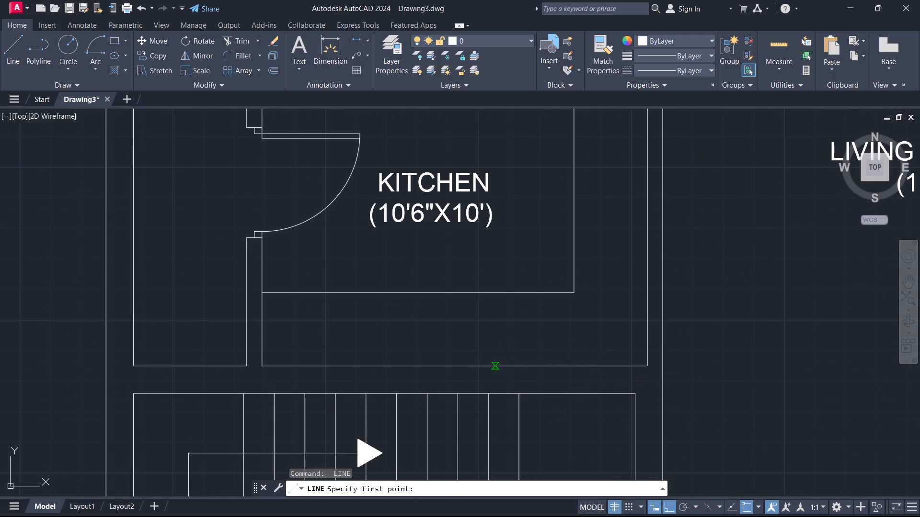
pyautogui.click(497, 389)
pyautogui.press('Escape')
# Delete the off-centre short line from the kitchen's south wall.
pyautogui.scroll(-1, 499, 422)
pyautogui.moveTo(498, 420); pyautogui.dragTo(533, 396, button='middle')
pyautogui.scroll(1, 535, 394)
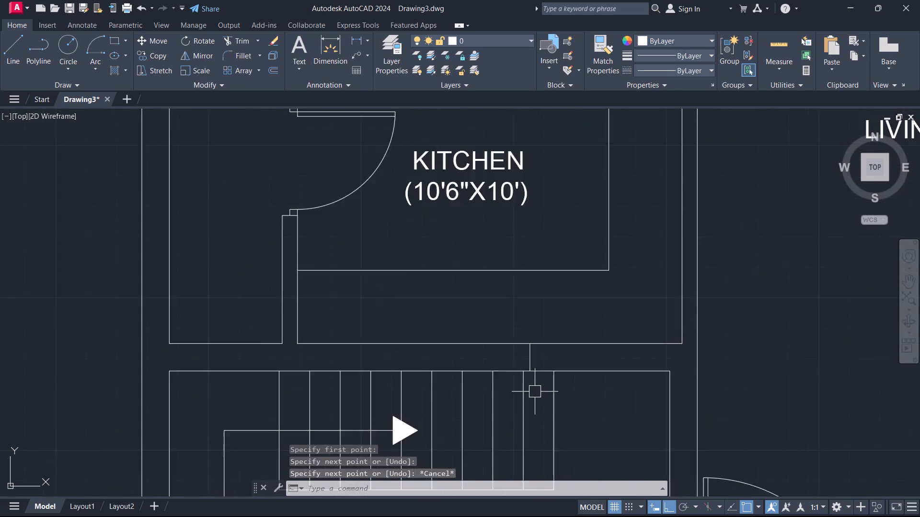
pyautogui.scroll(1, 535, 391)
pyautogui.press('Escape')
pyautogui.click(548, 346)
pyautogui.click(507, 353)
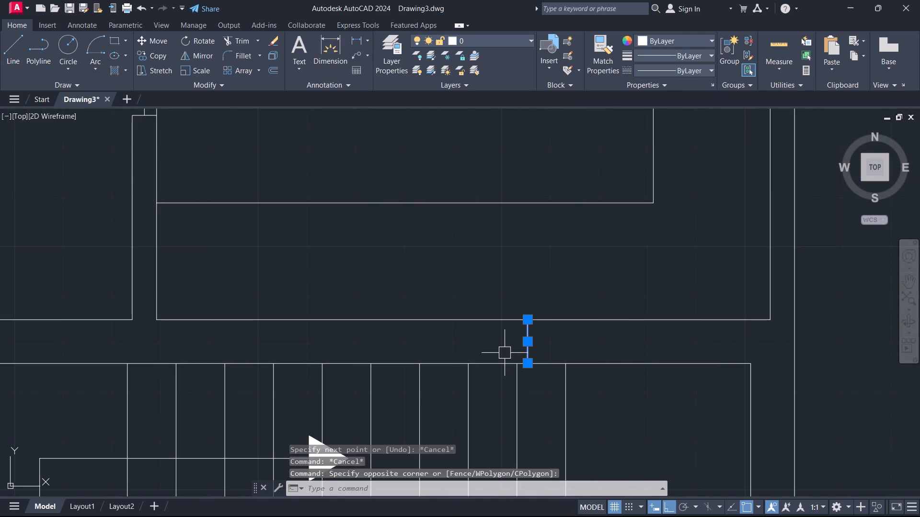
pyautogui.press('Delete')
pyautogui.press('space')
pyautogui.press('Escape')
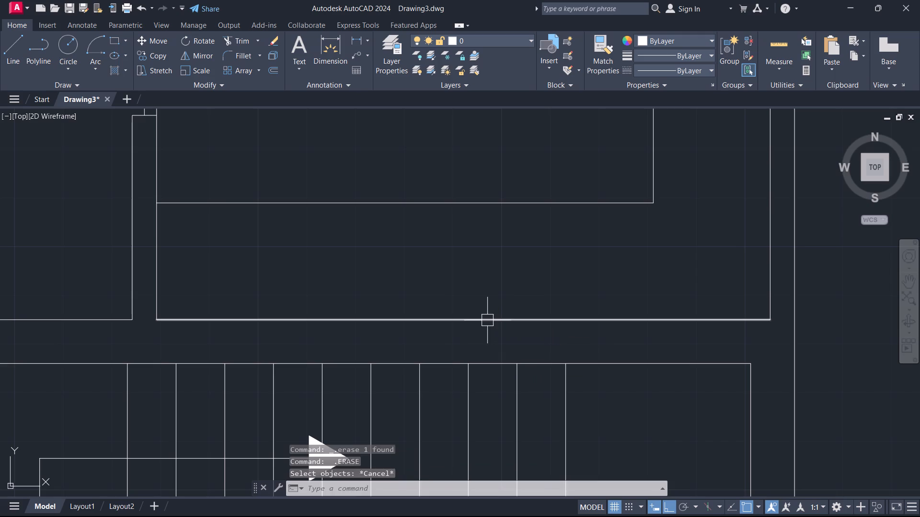
# Draw a short vertical line across the kitchen's south wall at the midpoint of its inner face.
pyautogui.press('l')
pyautogui.press('space')
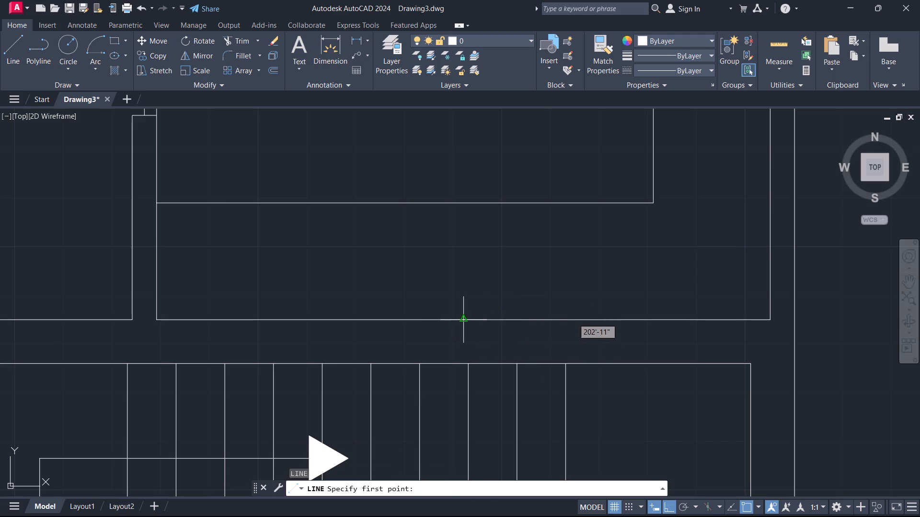
pyautogui.click(464, 318)
pyautogui.click(461, 362)
pyautogui.press('Escape')
# Draw a short vertical line across the north wall of the 4'9"X8' toilet at the midpoint of its inner face.
pyautogui.scroll(-4, 440, 335)
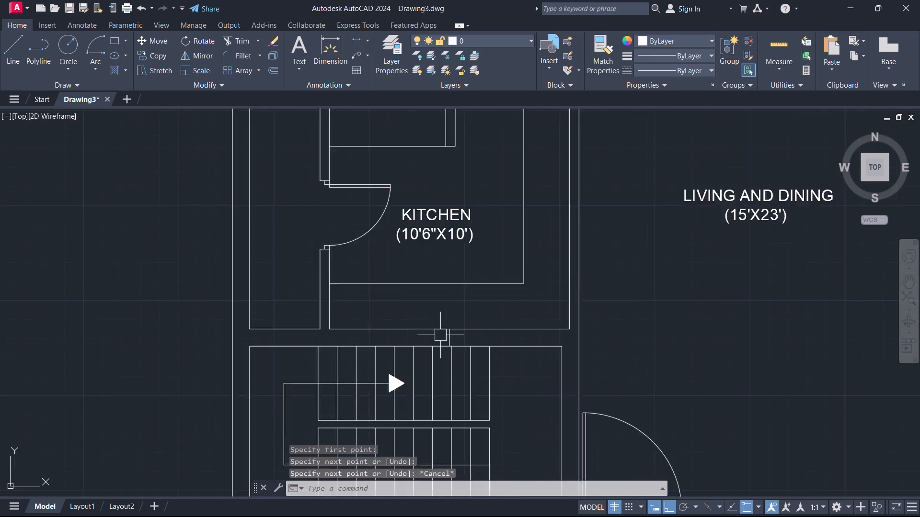
pyautogui.moveTo(414, 272); pyautogui.dragTo(479, 386, button='middle')
pyautogui.scroll(2, 439, 324)
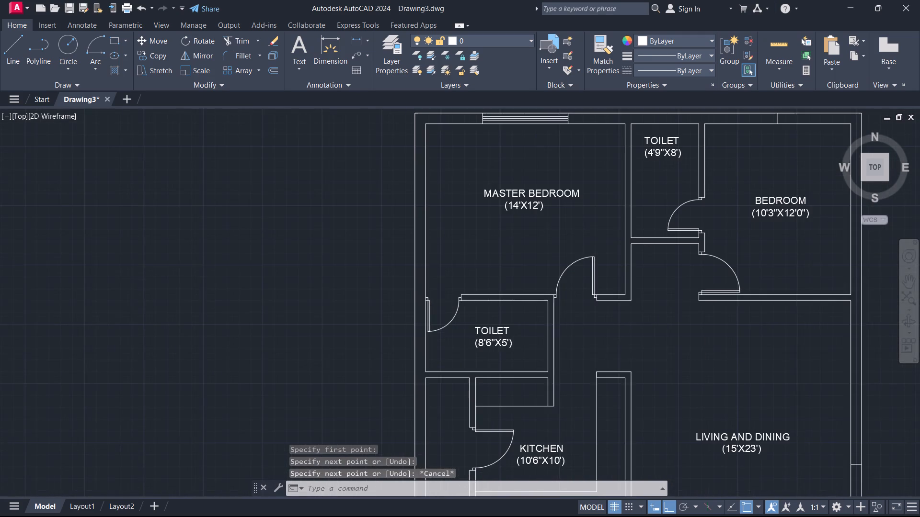
pyautogui.scroll(-2, 439, 324)
pyautogui.scroll(1, 492, 292)
pyautogui.moveTo(613, 194); pyautogui.dragTo(494, 319, button='middle')
pyautogui.press('space')
pyautogui.scroll(3, 505, 272)
pyautogui.click(520, 272)
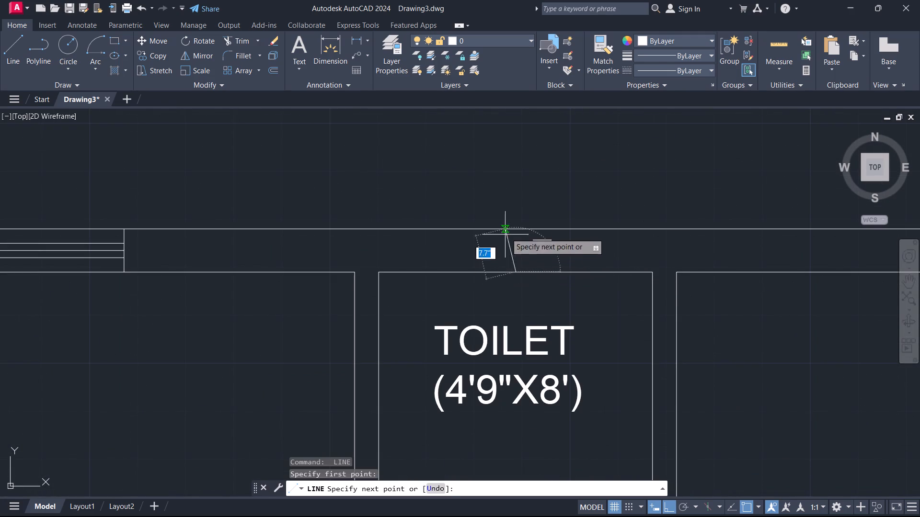
pyautogui.click(512, 230)
pyautogui.press('Escape')
# Draw a short horizontal line across the east wall of the 8'6"X5' toilet at its inner face's midpoint, continuing from the previous line's endpoint.
pyautogui.scroll(-5, 527, 250)
pyautogui.moveTo(589, 382); pyautogui.dragTo(571, 256, button='middle')
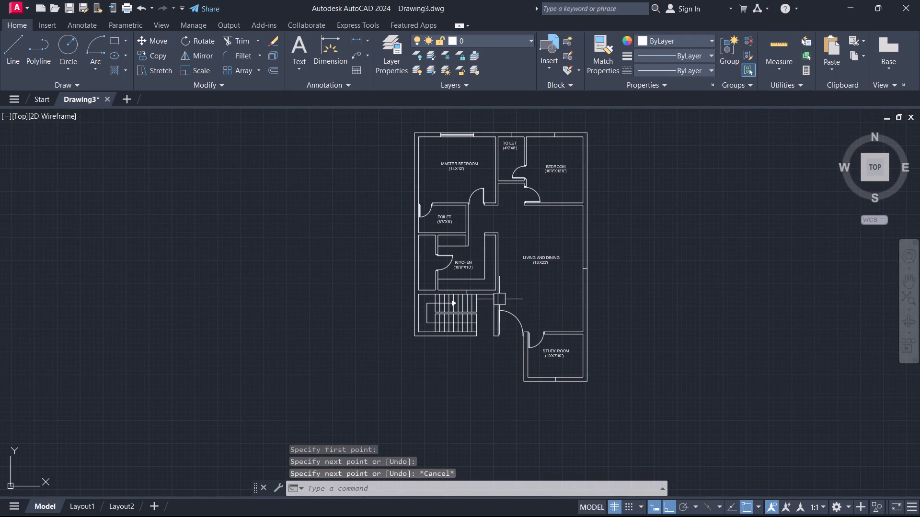
pyautogui.scroll(1, 493, 302)
pyautogui.scroll(3, 421, 240)
pyautogui.moveTo(396, 240); pyautogui.dragTo(489, 456, button='middle')
pyautogui.moveTo(335, 266); pyautogui.dragTo(392, 383, button='middle')
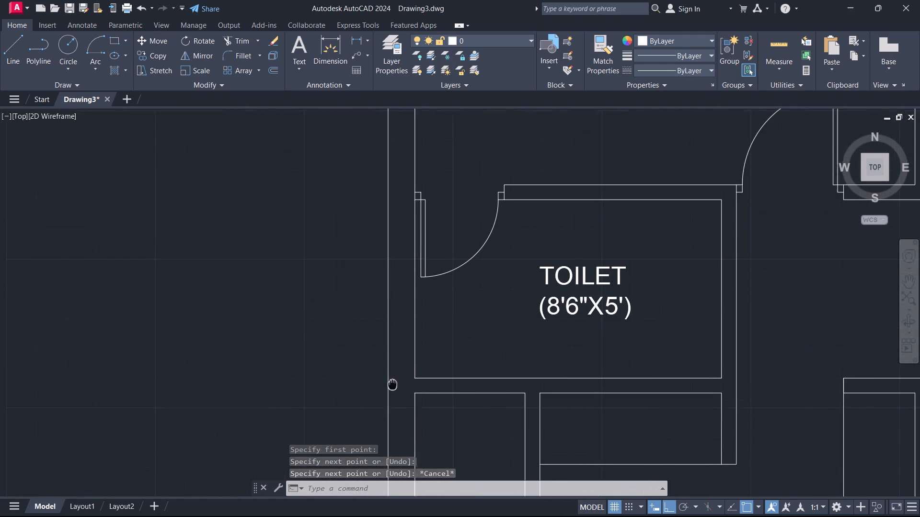
pyautogui.moveTo(392, 383); pyautogui.dragTo(394, 384, button='middle')
pyautogui.press('space')
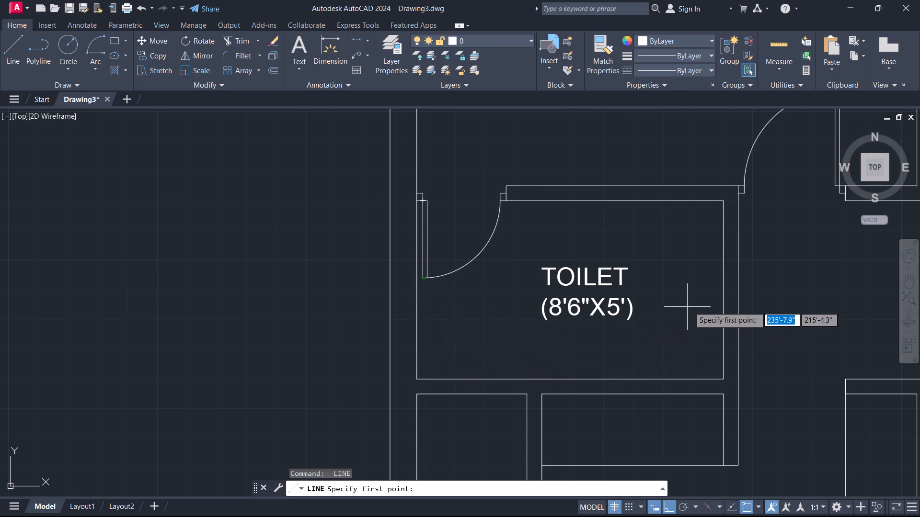
pyautogui.press('space')
pyautogui.click(726, 293)
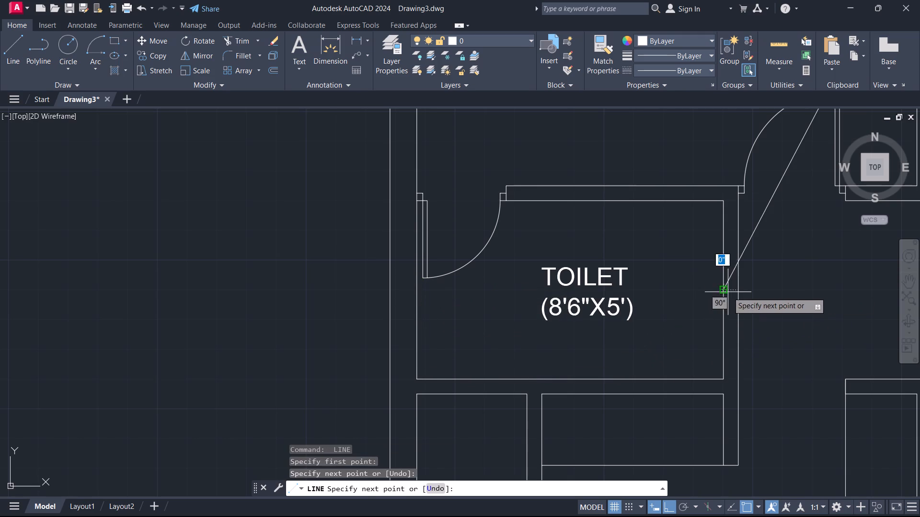
pyautogui.click(742, 291)
pyautogui.press('Escape')
# Delete the stray diagonal line running from the 8'6"X5' toilet's east wall to the 4'9"X8' toilet's north wall.
pyautogui.moveTo(747, 277); pyautogui.dragTo(747, 270)
pyautogui.click(742, 250)
pyautogui.scroll(-2, 742, 256)
pyautogui.moveTo(743, 260); pyautogui.dragTo(743, 269, button='middle')
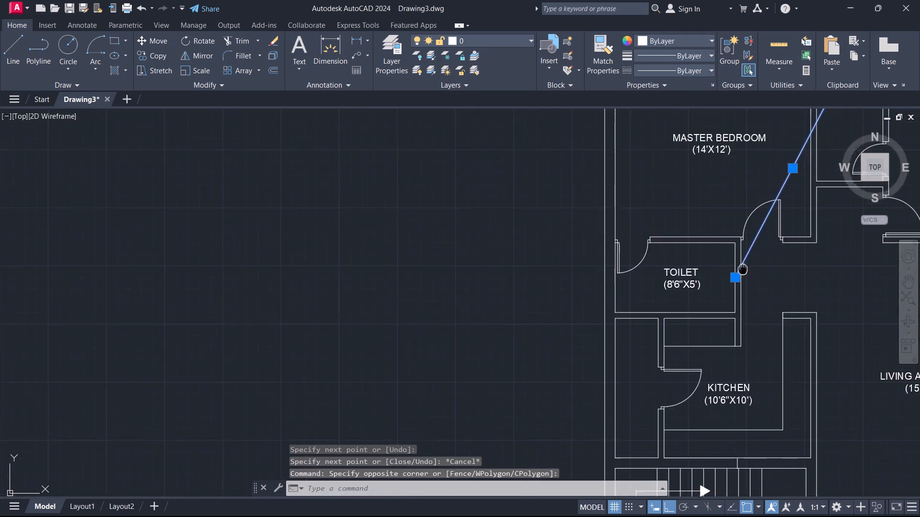
pyautogui.moveTo(743, 269); pyautogui.dragTo(580, 424, button='middle')
pyautogui.scroll(-1, 581, 425)
pyautogui.press('Delete')
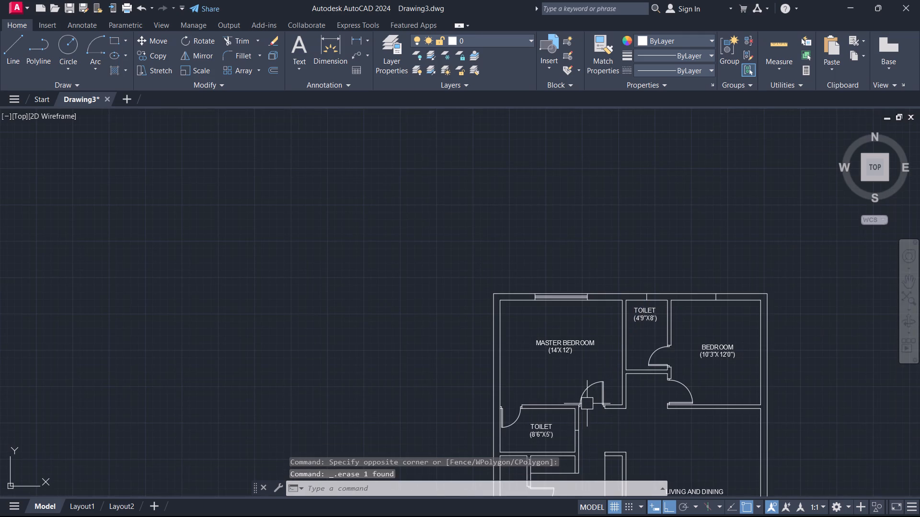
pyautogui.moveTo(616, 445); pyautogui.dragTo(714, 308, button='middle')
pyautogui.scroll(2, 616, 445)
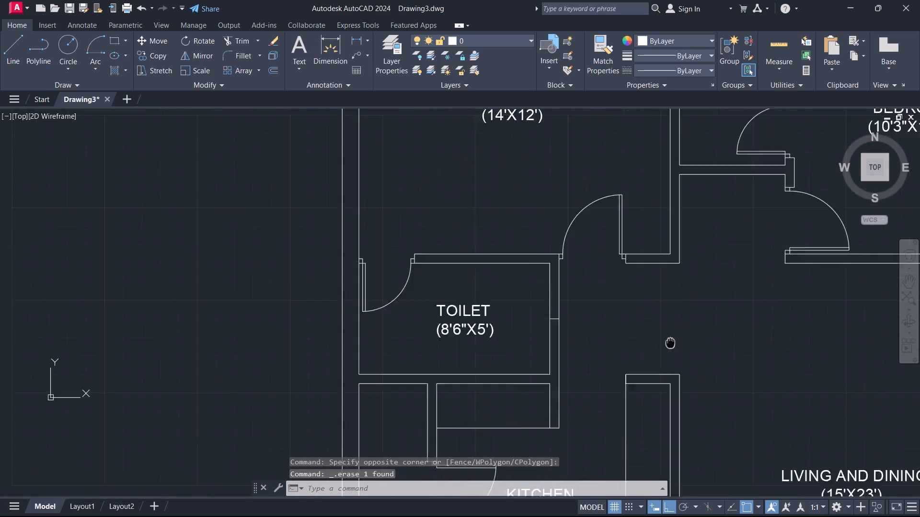
# Move the short horizontal line from the 8'6"X5' toilet's east wall to the midpoint of its west wall's inner face.
pyautogui.moveTo(714, 308); pyautogui.dragTo(738, 292, button='middle')
pyautogui.scroll(4, 642, 270)
pyautogui.moveTo(637, 239); pyautogui.dragTo(636, 233)
pyautogui.click(595, 151)
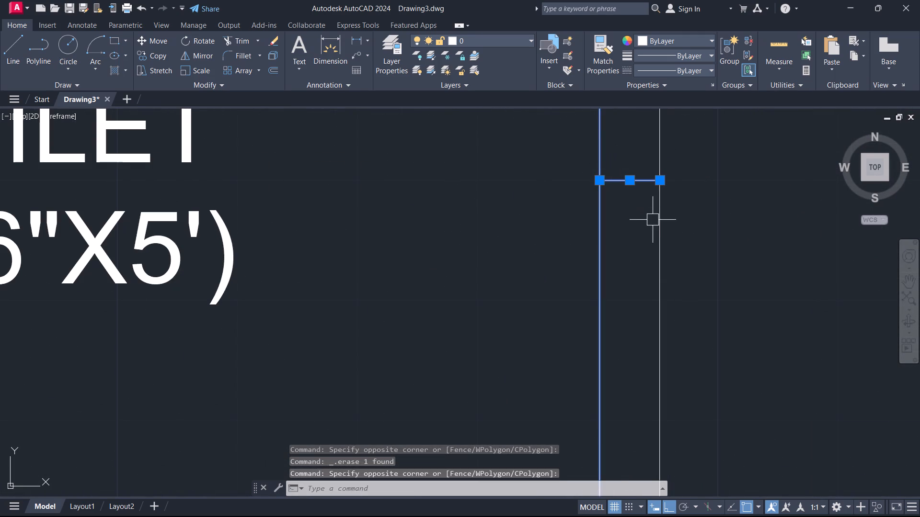
pyautogui.press('Escape')
pyautogui.click(640, 213)
pyautogui.click(607, 152)
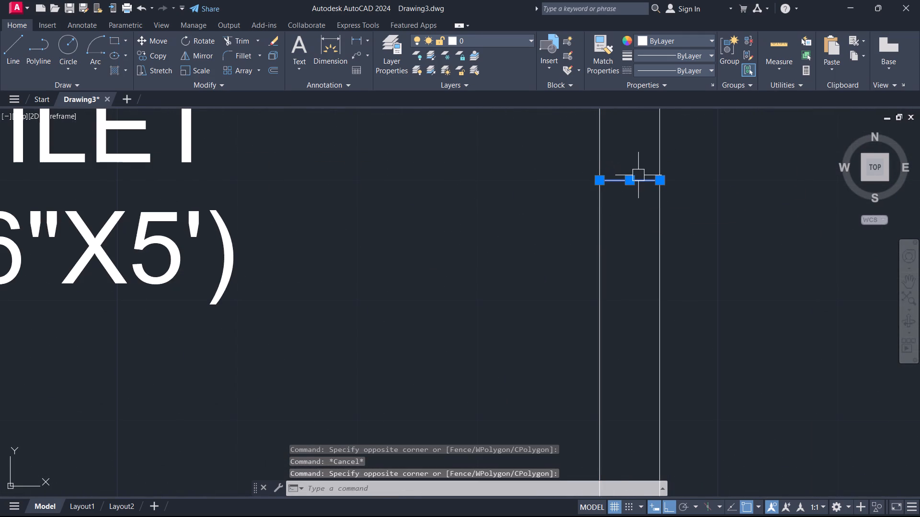
pyautogui.press('m')
pyautogui.press('space')
pyautogui.click(657, 181)
pyautogui.scroll(-1, 470, 273)
pyautogui.moveTo(470, 273); pyautogui.dragTo(919, 385, button='middle')
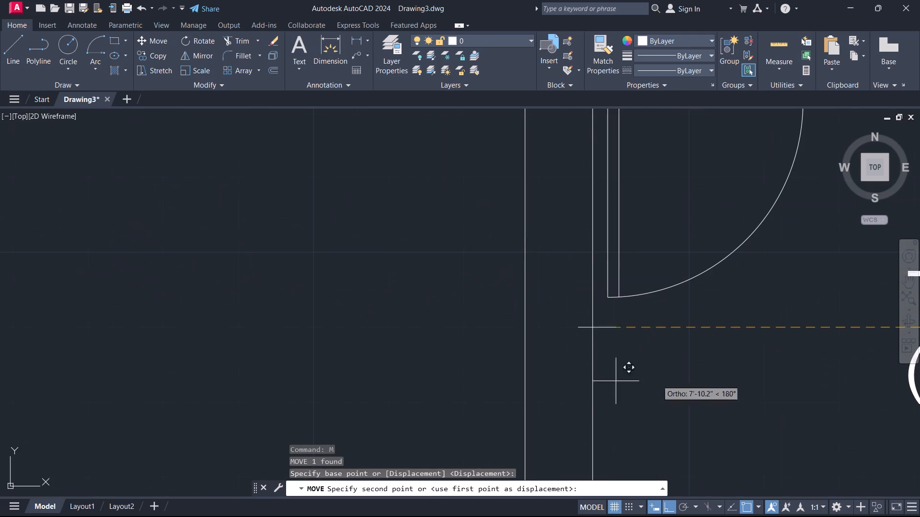
pyautogui.moveTo(592, 326); pyautogui.dragTo(594, 331)
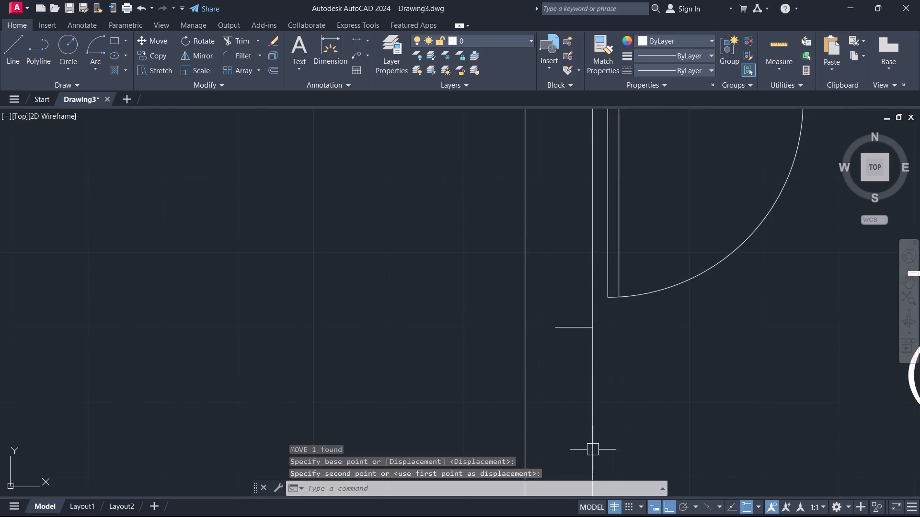
pyautogui.press('Escape')
# Extend the short midpoint line on the 8'6"X5' toilet's west wall to the wall's outer face.
pyautogui.write('RC')
pyautogui.press('Escape')
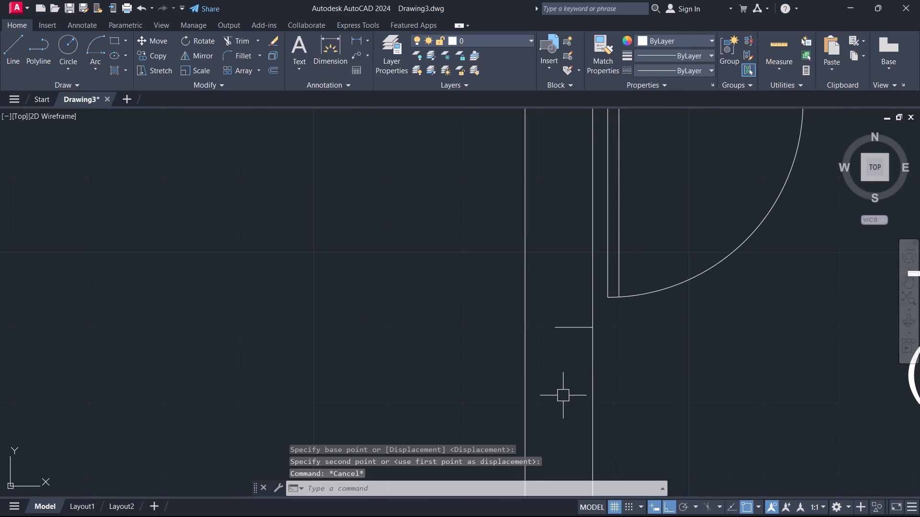
pyautogui.write('EX')
pyautogui.press('space')
pyautogui.moveTo(576, 340); pyautogui.dragTo(574, 336)
pyautogui.click(556, 275)
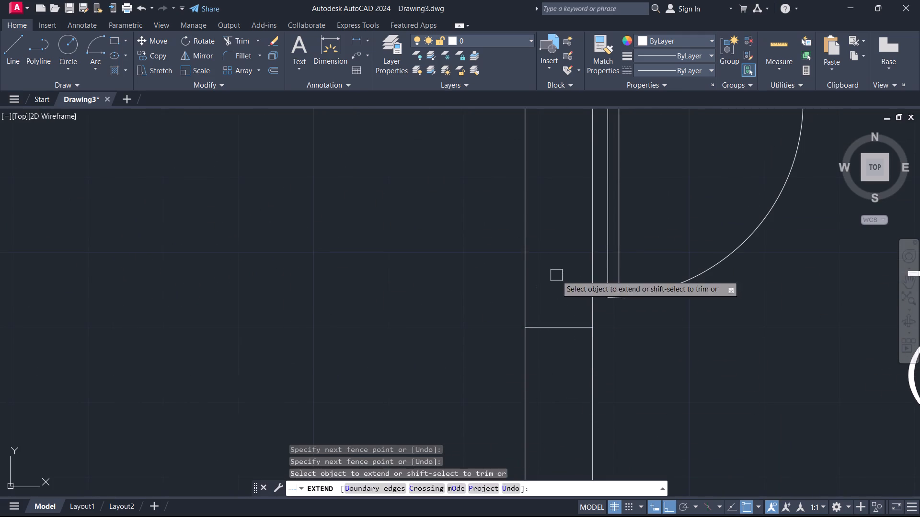
pyautogui.press('Escape')
# Copy the master bedroom's north window, from its centre point, onto the midpoint marker line in the 10'3"X12'0" bedroom's north wall.
pyautogui.scroll(-3, 565, 288)
pyautogui.moveTo(574, 308); pyautogui.dragTo(459, 288, button='middle')
pyautogui.scroll(-2, 459, 288)
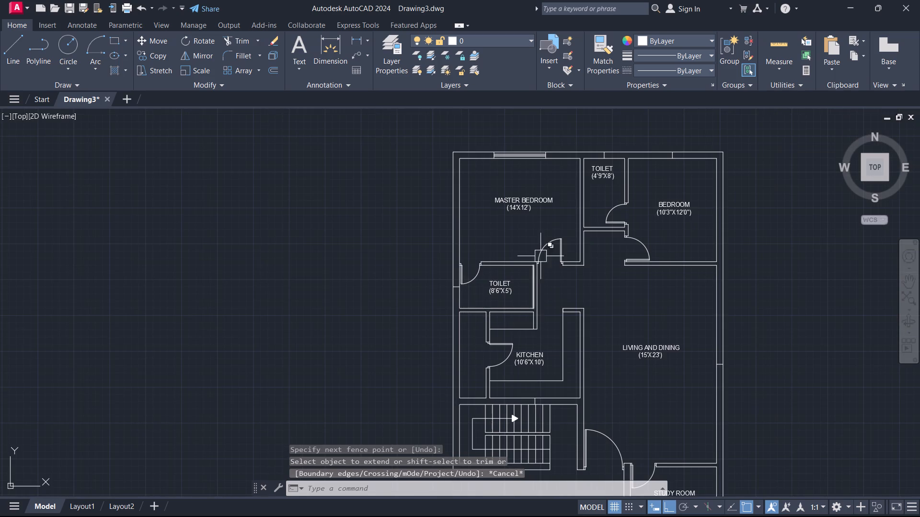
pyautogui.moveTo(552, 210); pyautogui.dragTo(554, 221, button='middle')
pyautogui.moveTo(470, 337); pyautogui.dragTo(471, 356, button='middle')
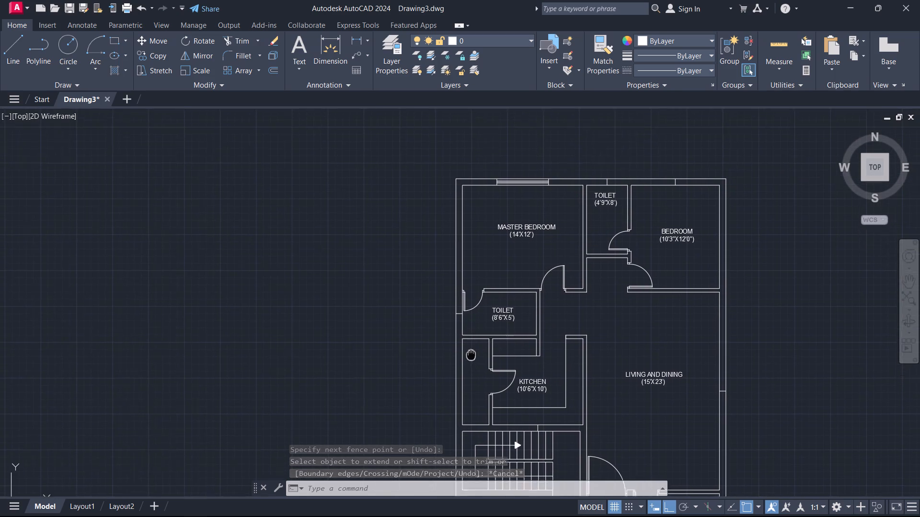
pyautogui.moveTo(471, 356); pyautogui.dragTo(468, 362, button='middle')
pyautogui.scroll(-1, 468, 362)
pyautogui.moveTo(466, 367); pyautogui.dragTo(405, 379, button='middle')
pyautogui.scroll(2, 457, 296)
pyautogui.moveTo(422, 238); pyautogui.dragTo(418, 288, button='middle')
pyautogui.scroll(1, 421, 253)
pyautogui.scroll(2, 378, 258)
pyautogui.click(267, 205)
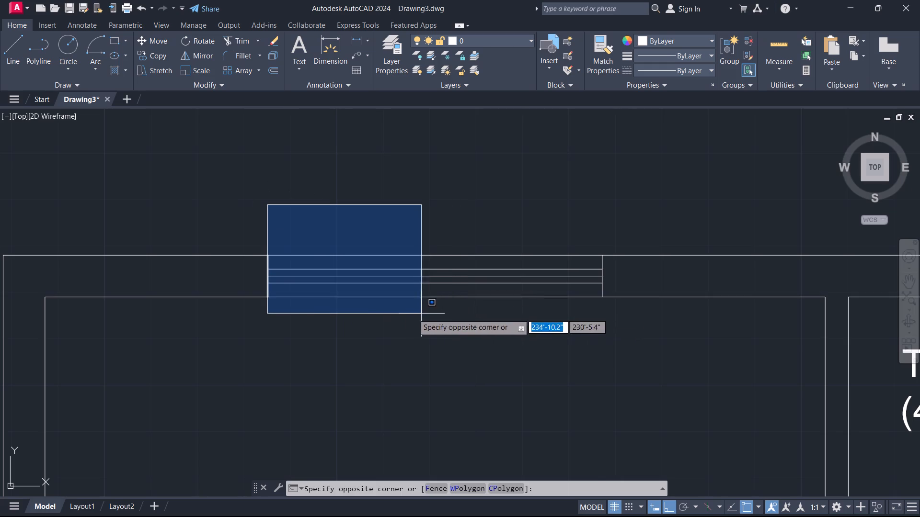
pyautogui.press('Escape')
pyautogui.click(241, 228)
pyautogui.click(714, 330)
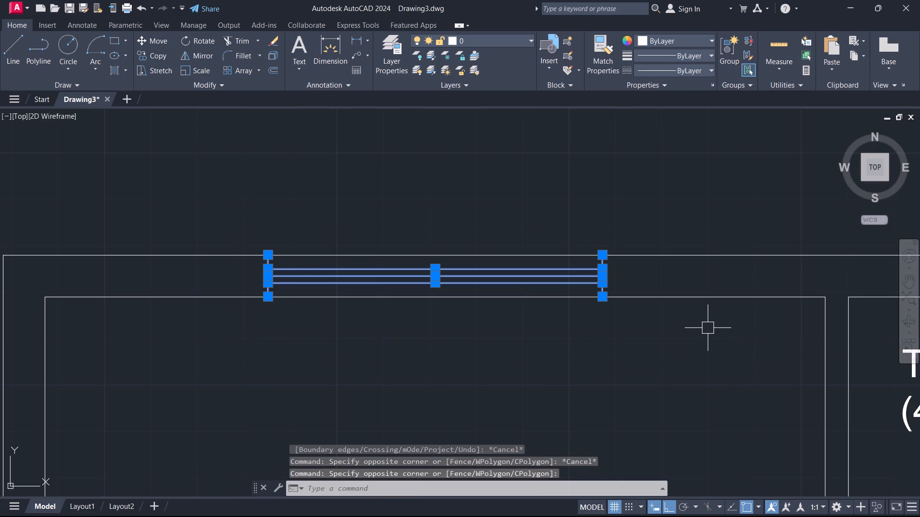
pyautogui.press('c')
pyautogui.write('O')
pyautogui.press('space')
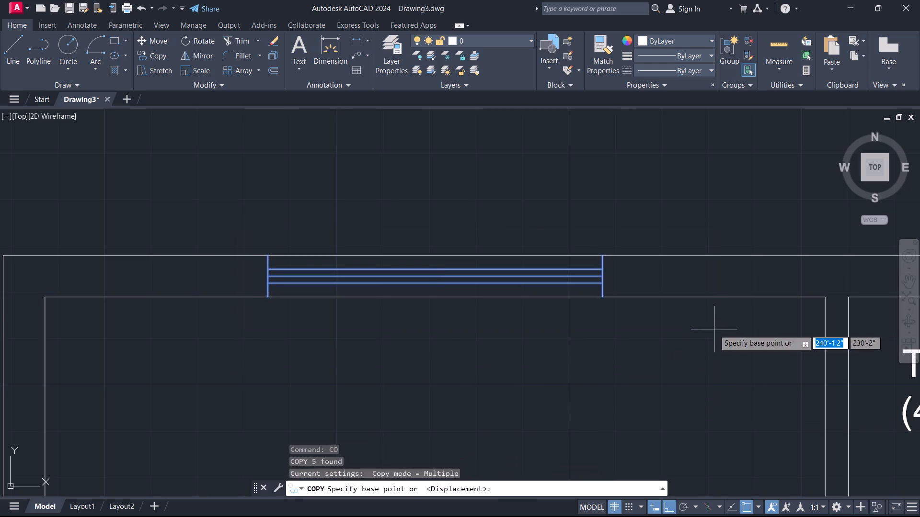
pyautogui.scroll(1, 718, 330)
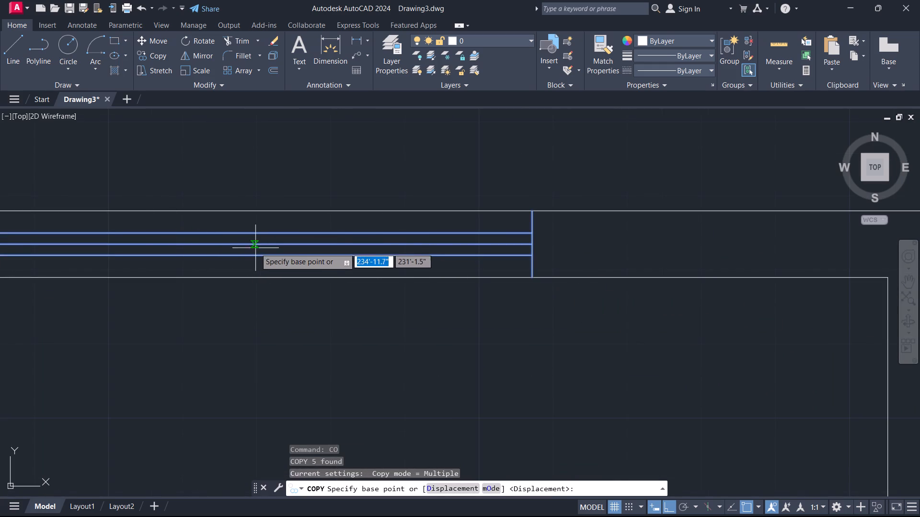
pyautogui.click(267, 245)
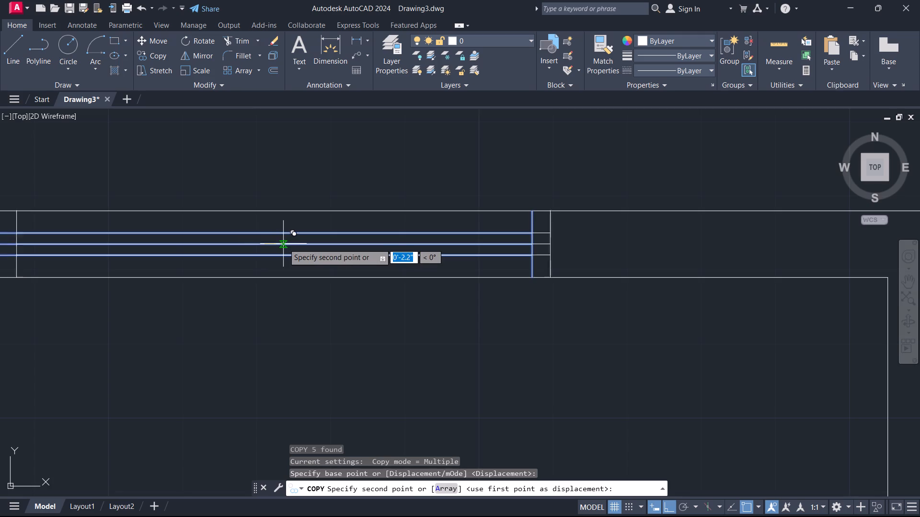
pyautogui.scroll(-4, 284, 244)
pyautogui.scroll(4, 563, 272)
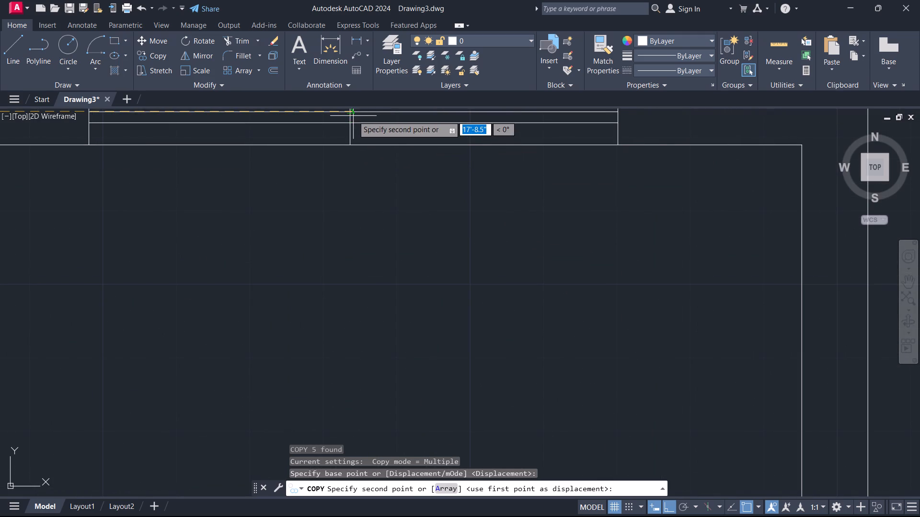
pyautogui.moveTo(347, 126); pyautogui.dragTo(373, 266, button='middle')
pyautogui.click(376, 254)
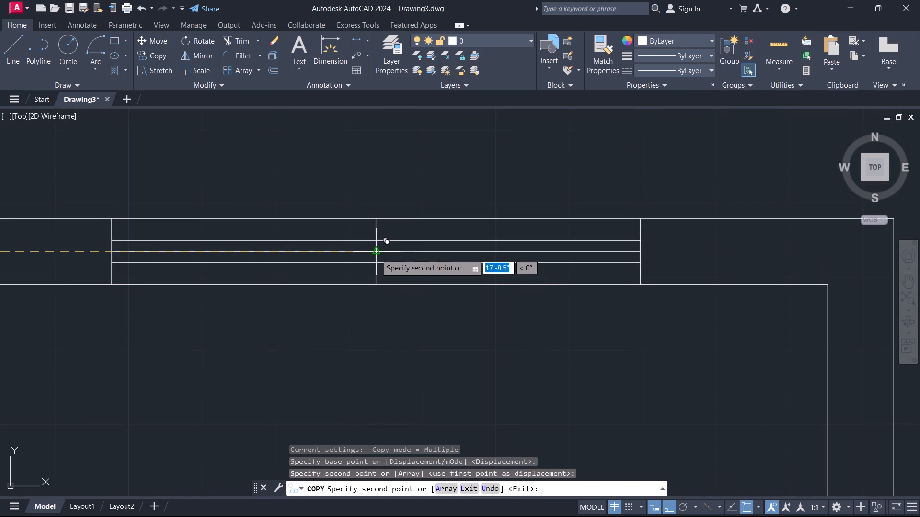
# Place another copy of the window centred on the midpoint marker line in the study room's south wall.
pyautogui.scroll(-5, 373, 256)
pyautogui.moveTo(387, 386); pyautogui.dragTo(428, 124, button='middle')
pyautogui.scroll(1, 406, 359)
pyautogui.moveTo(407, 363); pyautogui.dragTo(420, 192, button='middle')
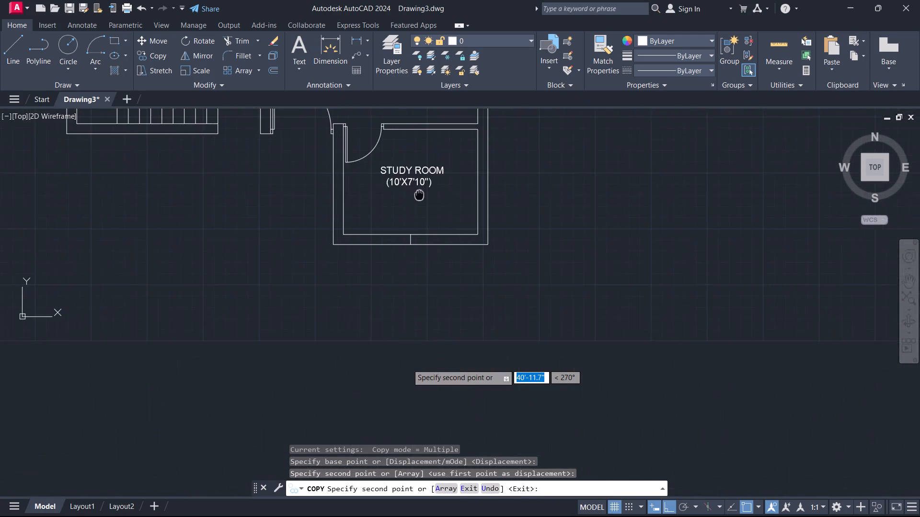
pyautogui.moveTo(420, 192); pyautogui.dragTo(421, 196, button='middle')
pyautogui.scroll(3, 421, 213)
pyautogui.click(370, 303)
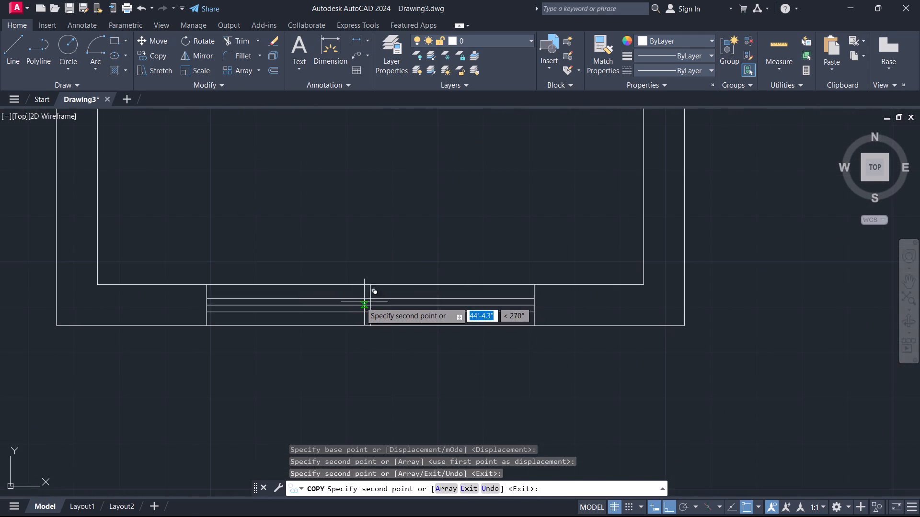
# Place a spare copy of the window in the empty space east of the plan and finish copying.
pyautogui.scroll(-4, 320, 306)
pyautogui.moveTo(315, 305); pyautogui.dragTo(582, 466, button='middle')
pyautogui.moveTo(499, 265); pyautogui.dragTo(338, 346, button='middle')
pyautogui.scroll(1, 499, 265)
pyautogui.scroll(-1, 338, 346)
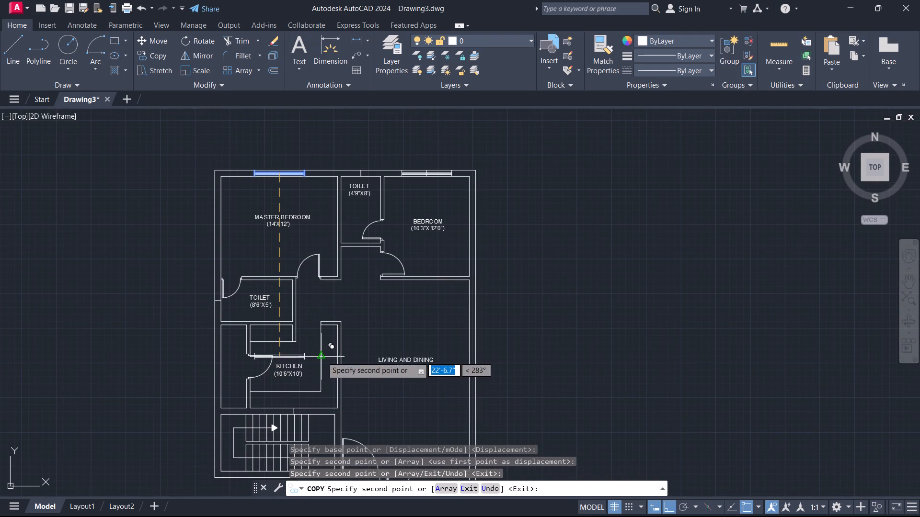
pyautogui.click(606, 305)
pyautogui.press('Escape')
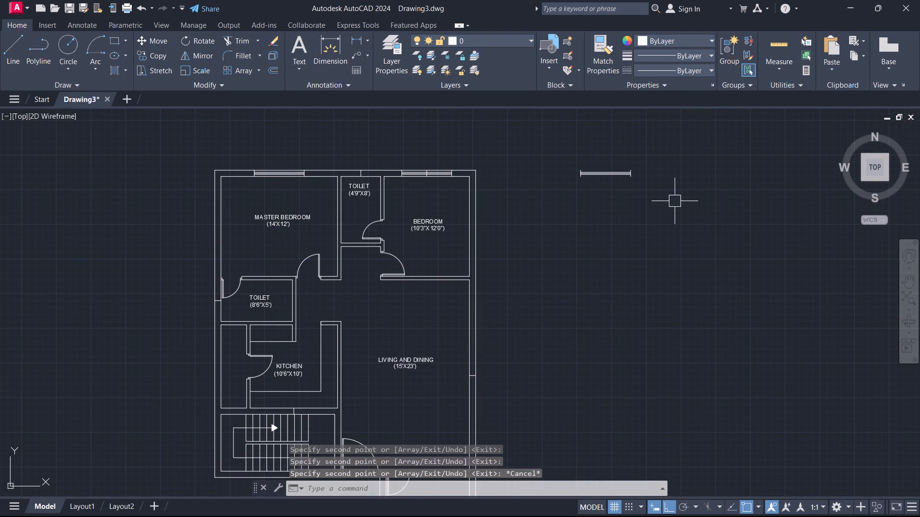
# Rotate the spare window copy east of the plan to a vertical orientation.
pyautogui.click(675, 201)
pyautogui.click(546, 141)
pyautogui.press('t')
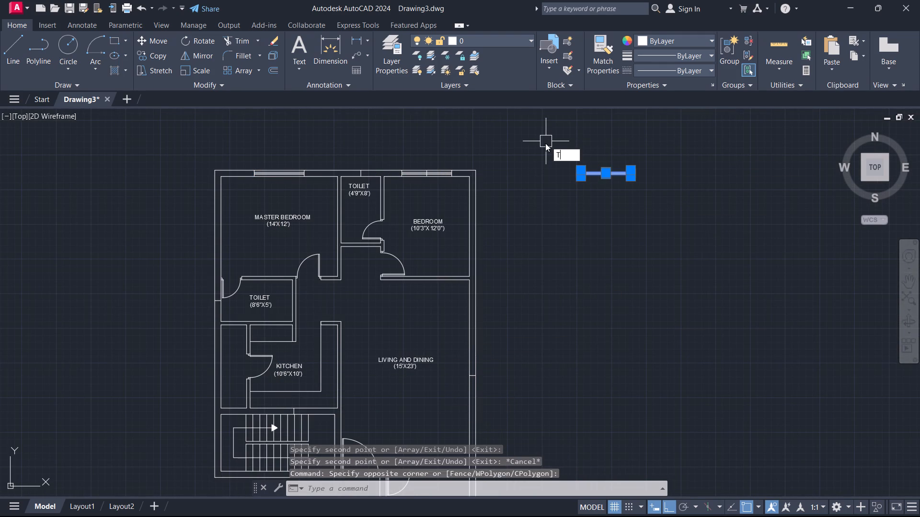
pyautogui.press('BackSpace')
pyautogui.write('RO')
pyautogui.press('space')
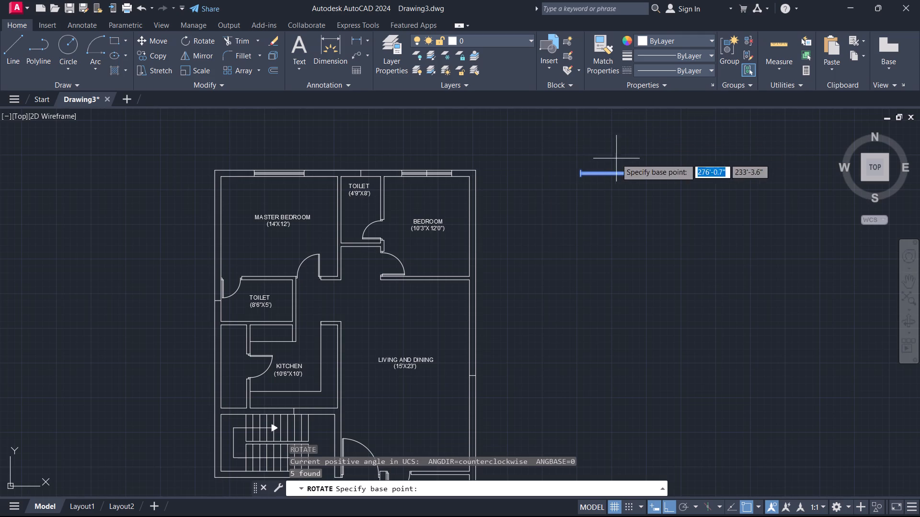
pyautogui.click(609, 161)
pyautogui.click(609, 290)
# Copy the vertical spare window, from its centre point, onto the midpoint marker line in the living and dining room's east wall.
pyautogui.moveTo(636, 250); pyautogui.dragTo(632, 243)
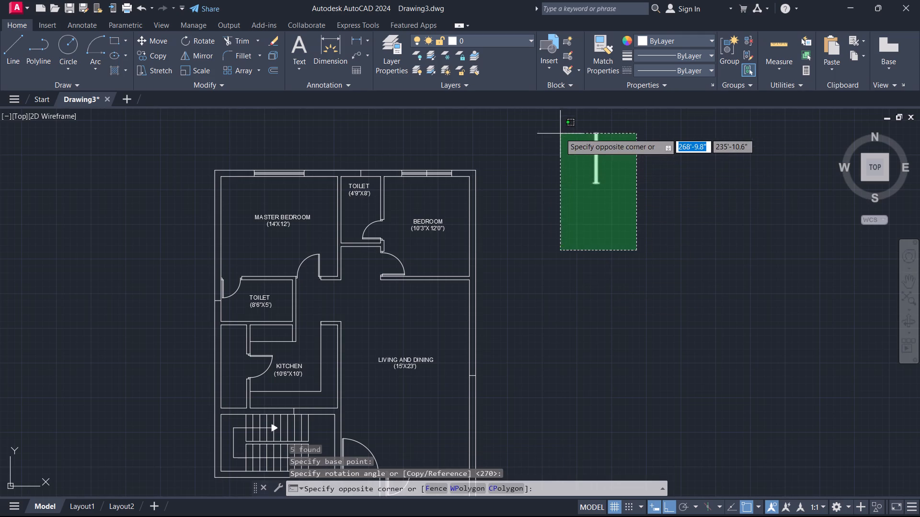
pyautogui.click(559, 126)
pyautogui.press('v')
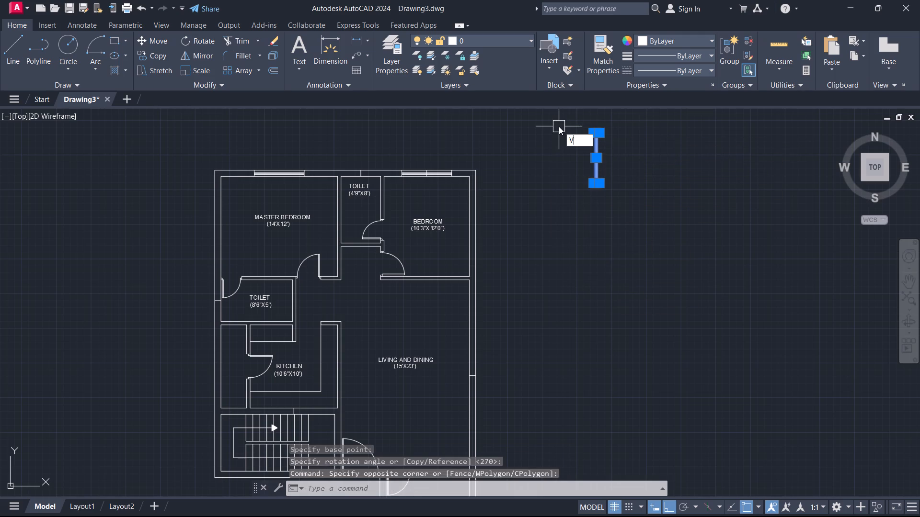
pyautogui.press('BackSpace')
pyautogui.write('CO')
pyautogui.press('space')
pyautogui.scroll(2, 588, 172)
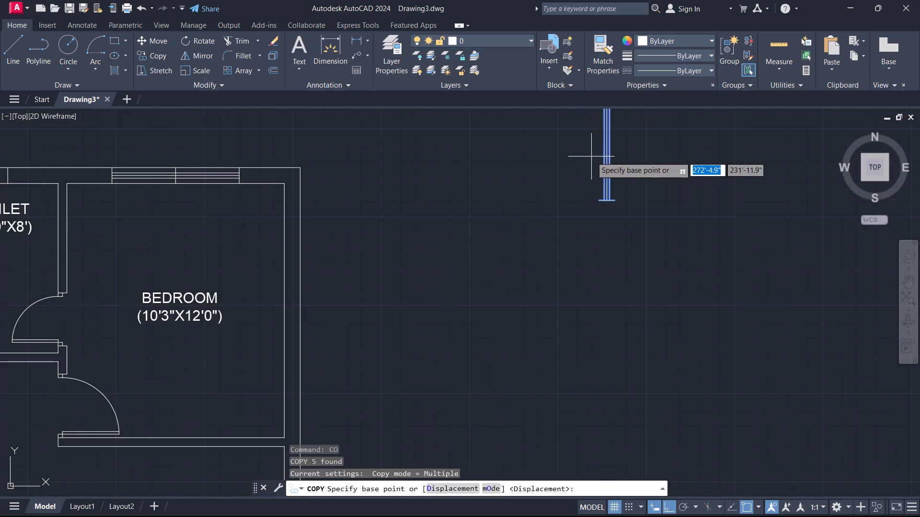
pyautogui.scroll(1, 593, 155)
pyautogui.moveTo(593, 155); pyautogui.dragTo(551, 339, button='middle')
pyautogui.scroll(1, 556, 317)
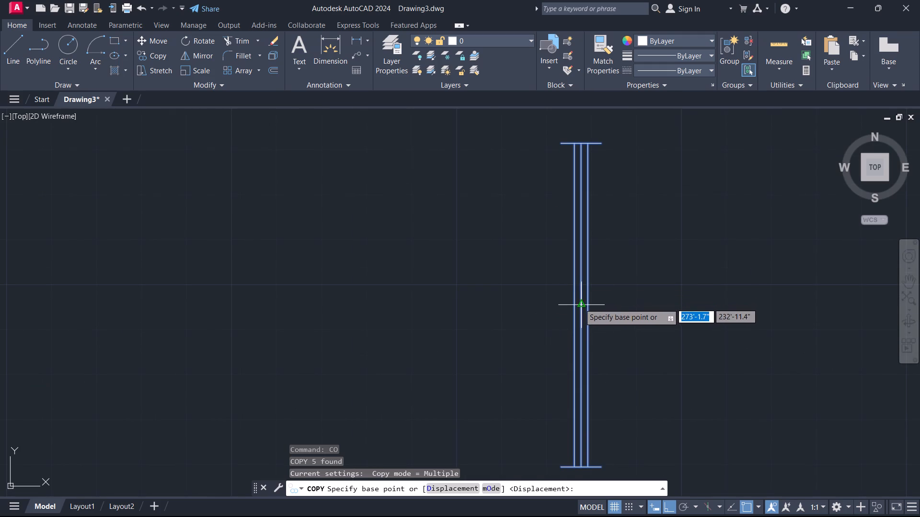
pyautogui.click(578, 304)
pyautogui.scroll(-4, 536, 351)
pyautogui.moveTo(527, 352); pyautogui.dragTo(588, 25, button='middle')
pyautogui.scroll(3, 484, 242)
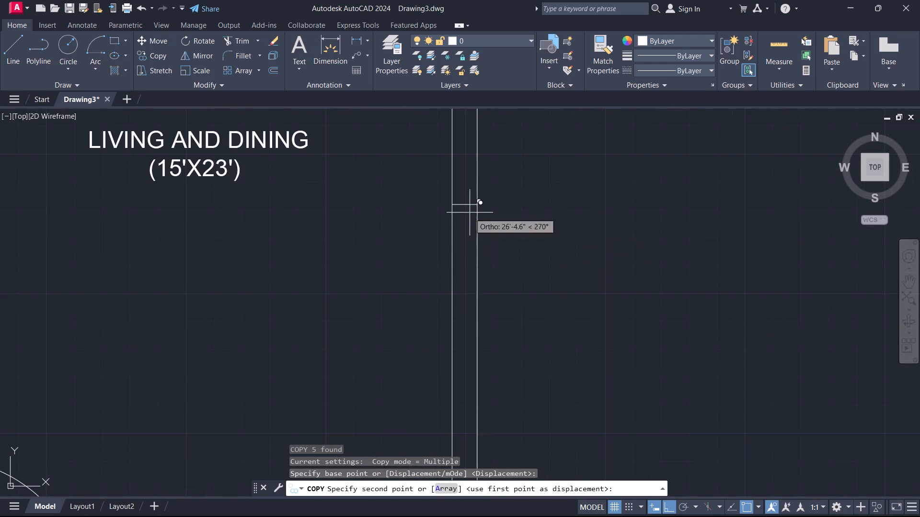
pyautogui.click(466, 204)
pyautogui.scroll(-4, 392, 251)
pyautogui.moveTo(392, 251); pyautogui.dragTo(462, 293, button='middle')
pyautogui.scroll(1, 391, 244)
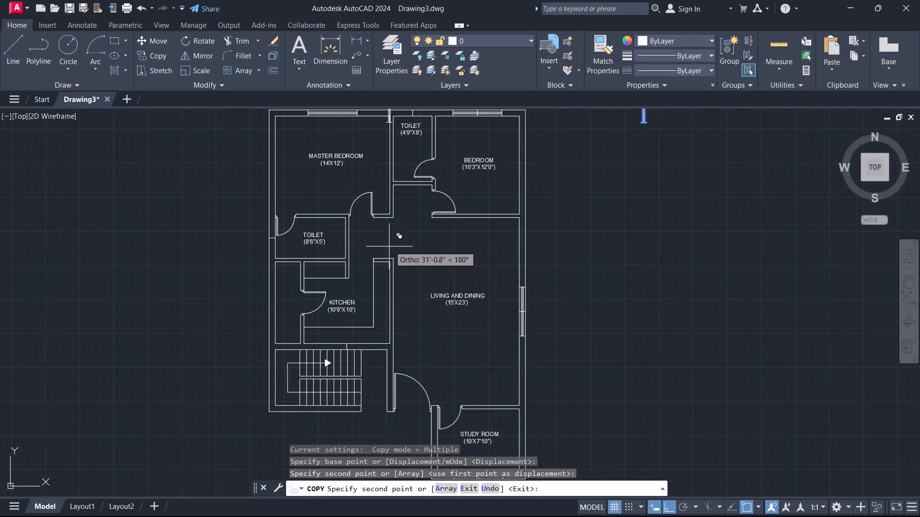
pyautogui.moveTo(389, 247); pyautogui.dragTo(506, 179, button='middle')
pyautogui.scroll(1, 454, 219)
pyautogui.press('Escape')
pyautogui.scroll(-1, 605, 302)
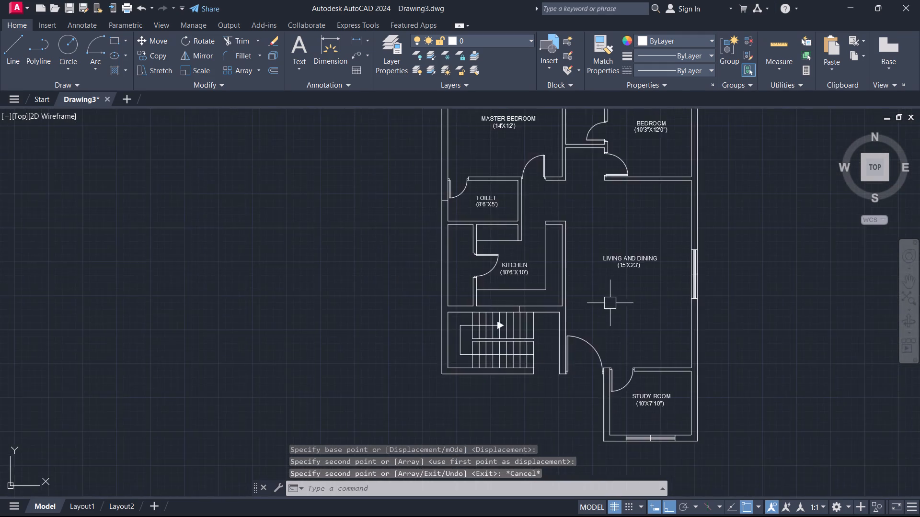
# Copy the study room's south window, excluding its midpoint marker line, onto the midpoint marker line in the kitchen's south wall.
pyautogui.scroll(-1, 611, 303)
pyautogui.moveTo(611, 303); pyautogui.dragTo(525, 231, button='middle')
pyautogui.scroll(3, 535, 287)
pyautogui.click(528, 365)
pyautogui.press('Escape')
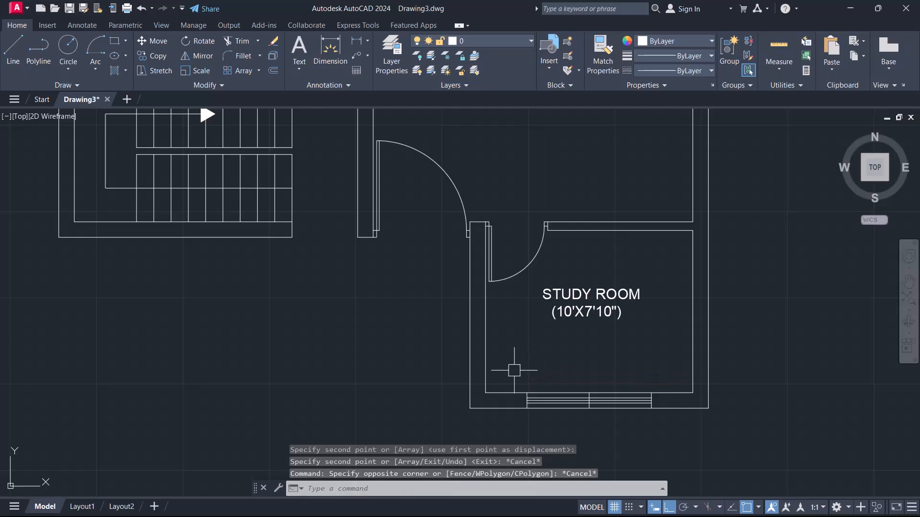
pyautogui.click(513, 371)
pyautogui.click(670, 421)
pyautogui.scroll(4, 583, 417)
pyautogui.scroll(1, 636, 368)
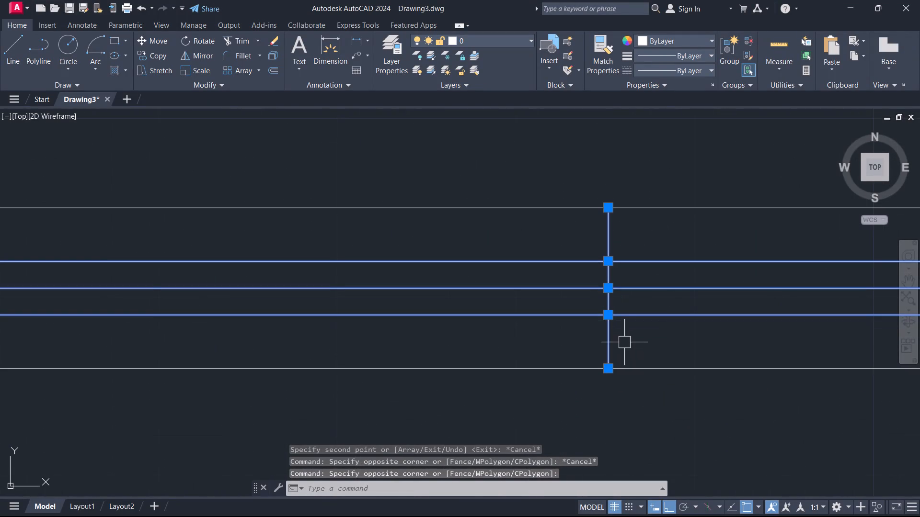
pyautogui.keyDown('shift'); pyautogui.click(631, 343); pyautogui.keyUp('shift')
pyautogui.keyDown('shift'); pyautogui.click(565, 346); pyautogui.keyUp('shift')
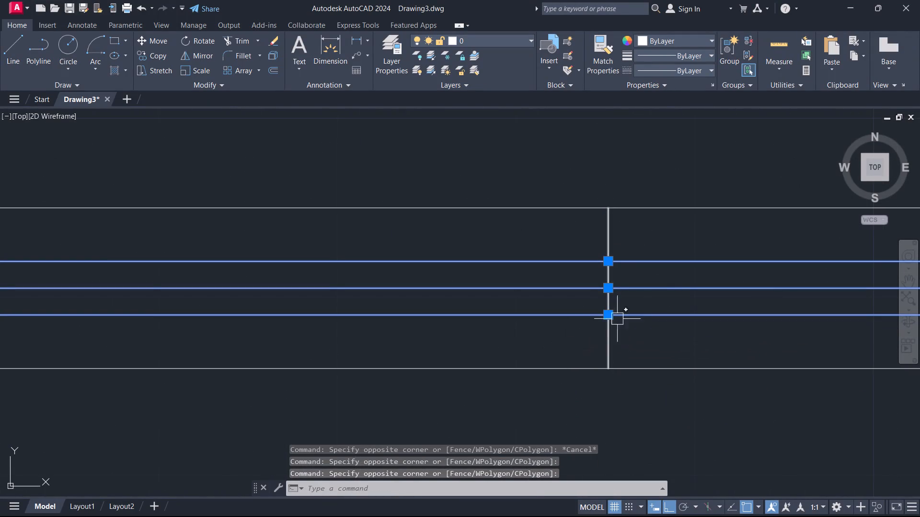
pyautogui.press('c')
pyautogui.press('o')
pyautogui.press('space')
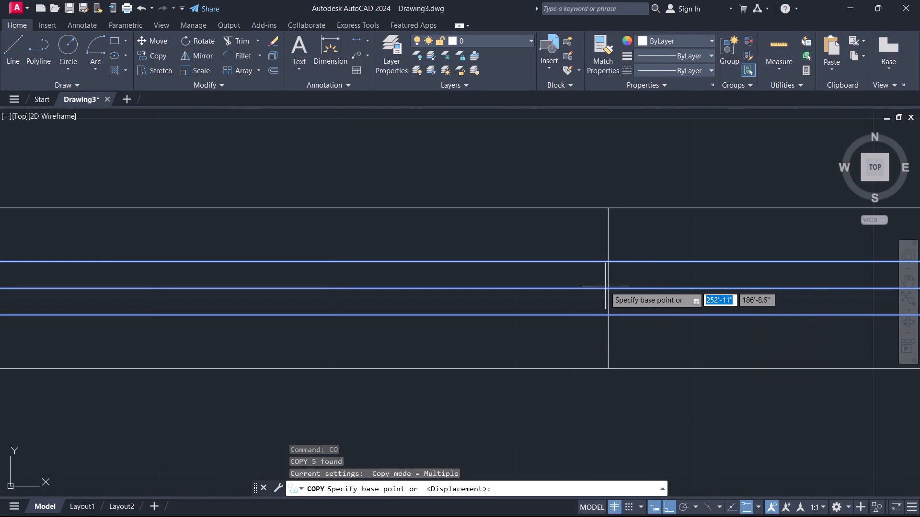
pyautogui.click(604, 286)
pyautogui.scroll(-4, 523, 294)
pyautogui.moveTo(523, 294); pyautogui.dragTo(646, 376, button='middle')
pyautogui.scroll(-1, 646, 376)
pyautogui.moveTo(354, 153); pyautogui.dragTo(527, 245, button='middle')
pyautogui.scroll(-1, 468, 221)
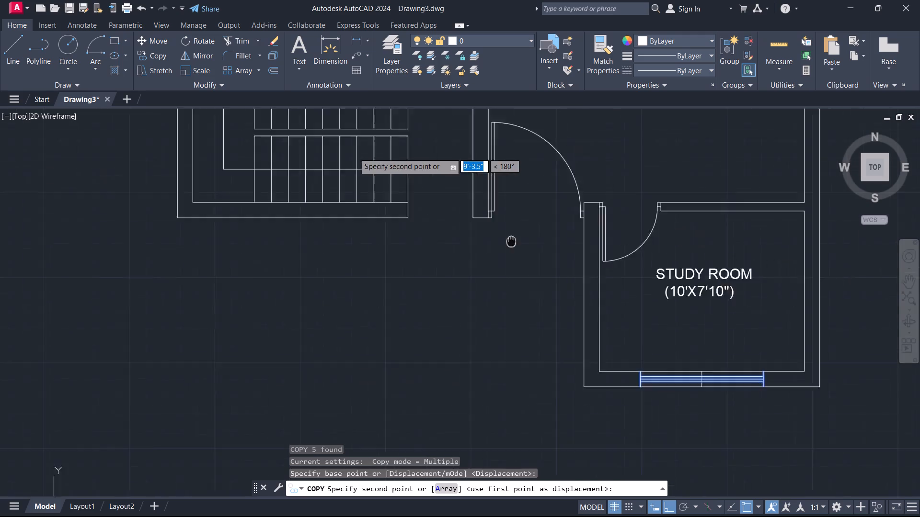
pyautogui.scroll(-1, 527, 245)
pyautogui.moveTo(527, 245); pyautogui.dragTo(647, 284, button='middle')
pyautogui.moveTo(515, 162); pyautogui.dragTo(497, 296, button='middle')
pyautogui.scroll(1, 516, 162)
pyautogui.moveTo(511, 177); pyautogui.dragTo(520, 216, button='middle')
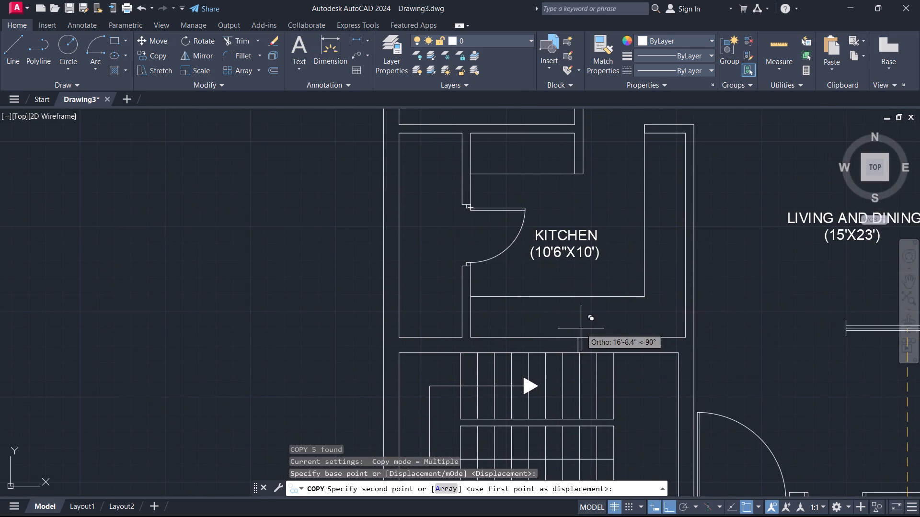
pyautogui.scroll(3, 586, 337)
pyautogui.click(535, 346)
pyautogui.press('Escape')
pyautogui.scroll(-2, 560, 358)
pyautogui.scroll(3, 573, 355)
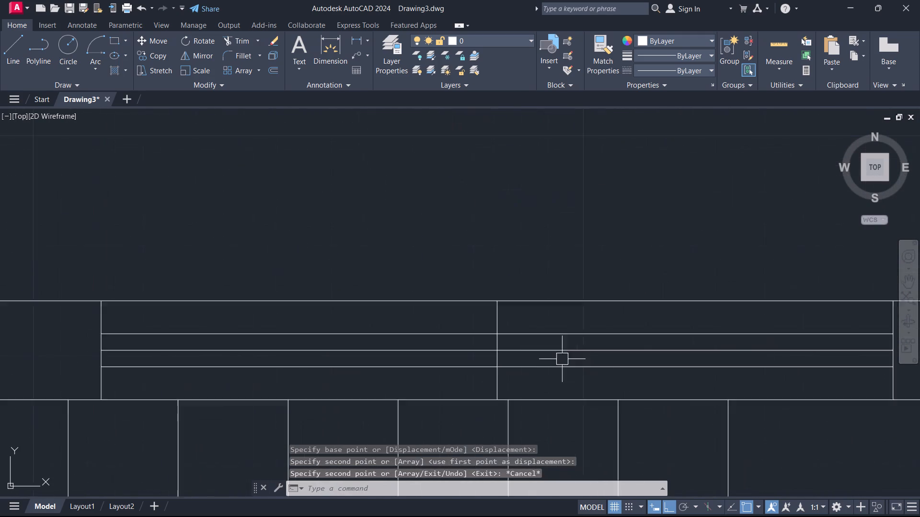
# Delete the midpoint marker and the middle glazing line from the window in the kitchen's south wall.
pyautogui.scroll(2, 561, 360)
pyautogui.click(512, 351)
pyautogui.click(380, 314)
pyautogui.scroll(-4, 390, 309)
pyautogui.press('Delete')
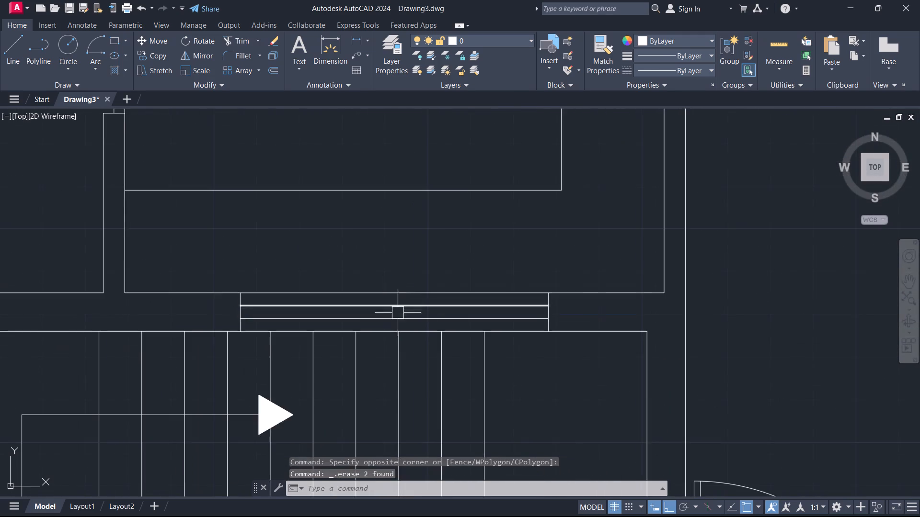
# Delete the midpoint marker and the middle glazing line from the study room's south window.
pyautogui.scroll(-5, 431, 321)
pyautogui.scroll(5, 519, 454)
pyautogui.moveTo(519, 454); pyautogui.dragTo(406, 257, button='middle')
pyautogui.scroll(1, 607, 189)
pyautogui.moveTo(607, 189); pyautogui.dragTo(94, 367, button='middle')
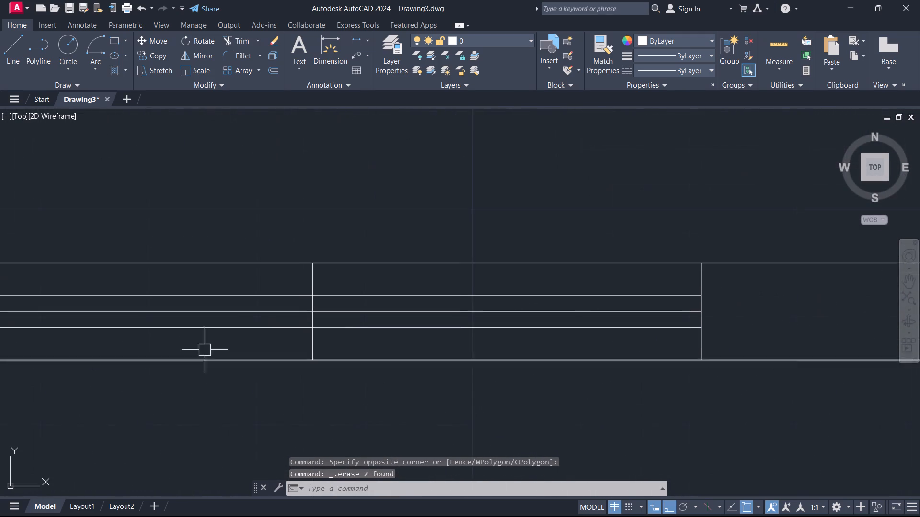
pyautogui.scroll(2, 334, 316)
pyautogui.click(310, 335)
pyautogui.click(250, 304)
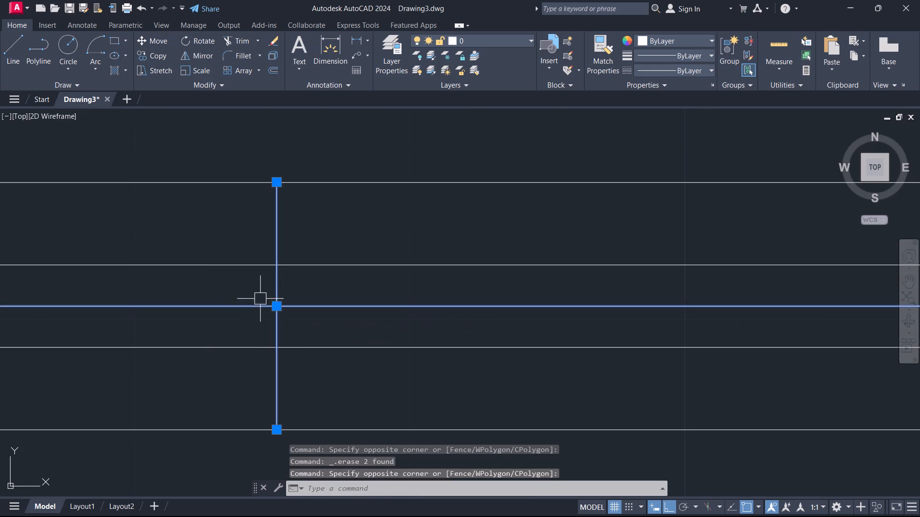
pyautogui.press('Delete')
# Delete the midpoint marker and the middle glazing line from the window in the living and dining room's east wall.
pyautogui.scroll(-5, 283, 273)
pyautogui.moveTo(375, 211); pyautogui.dragTo(246, 500, button='middle')
pyautogui.scroll(-3, 349, 262)
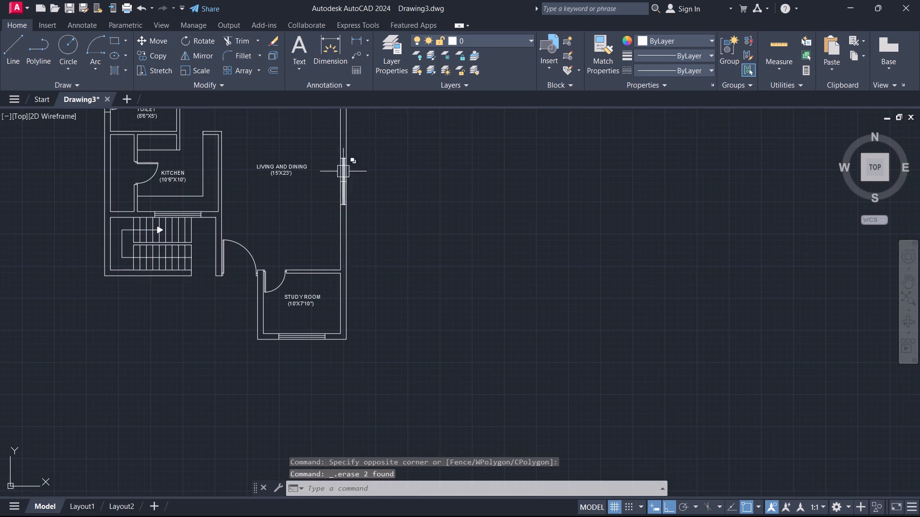
pyautogui.scroll(7, 343, 170)
pyautogui.moveTo(334, 346); pyautogui.dragTo(283, 209, button='middle')
pyautogui.scroll(2, 299, 225)
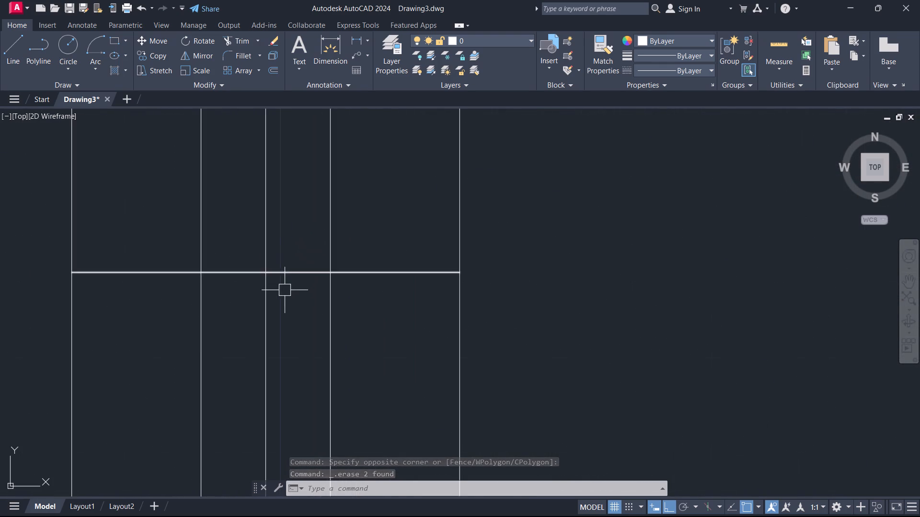
pyautogui.moveTo(285, 291); pyautogui.dragTo(279, 288)
pyautogui.click(253, 247)
pyautogui.press('Delete')
# Delete the midpoint marker and the middle glazing line from the north window of the 10'3"X12'0" bedroom.
pyautogui.scroll(-1, 261, 250)
pyautogui.scroll(1, 261, 250)
pyautogui.scroll(-10, 261, 250)
pyautogui.moveTo(243, 235); pyautogui.dragTo(252, 241, button='middle')
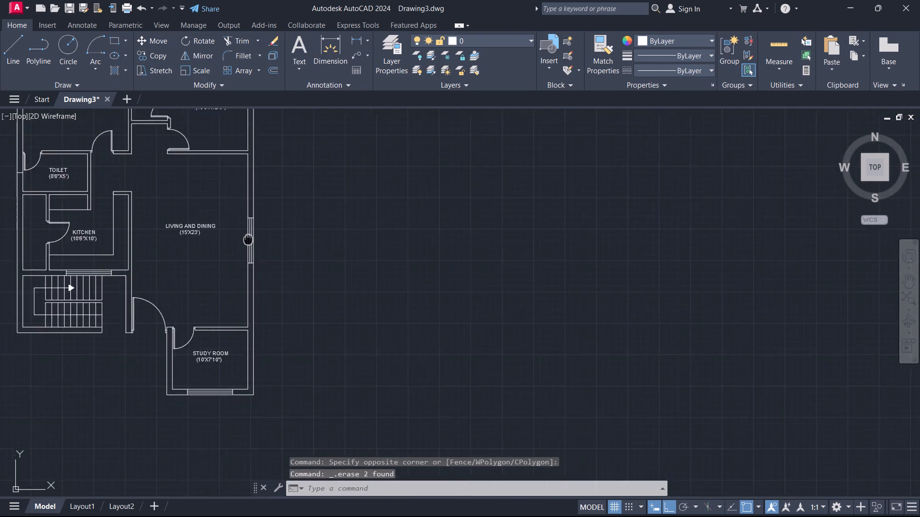
pyautogui.moveTo(252, 241); pyautogui.dragTo(556, 346, button='middle')
pyautogui.moveTo(502, 225); pyautogui.dragTo(510, 363, button='middle')
pyautogui.scroll(4, 547, 261)
pyautogui.moveTo(491, 376); pyautogui.dragTo(521, 98, button='middle')
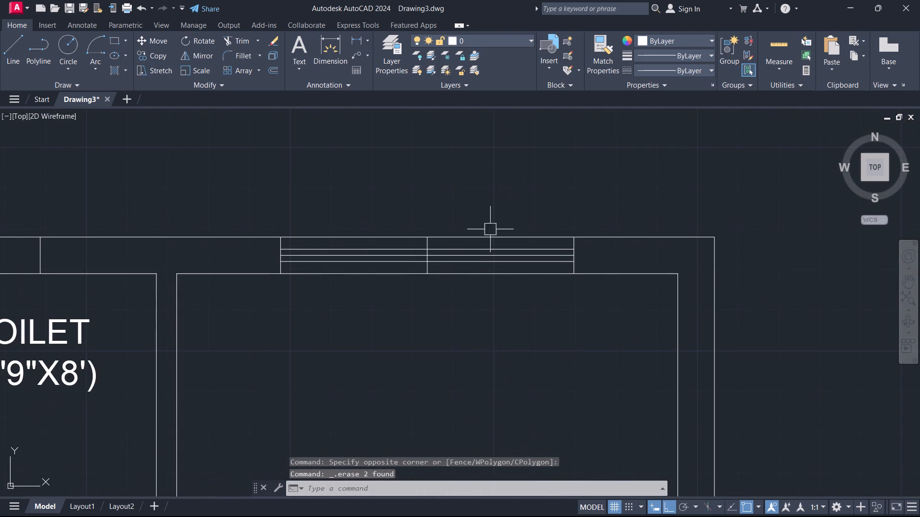
pyautogui.scroll(4, 444, 273)
pyautogui.moveTo(389, 216); pyautogui.dragTo(423, 257, button='middle')
pyautogui.moveTo(420, 256); pyautogui.dragTo(413, 252)
pyautogui.click(378, 219)
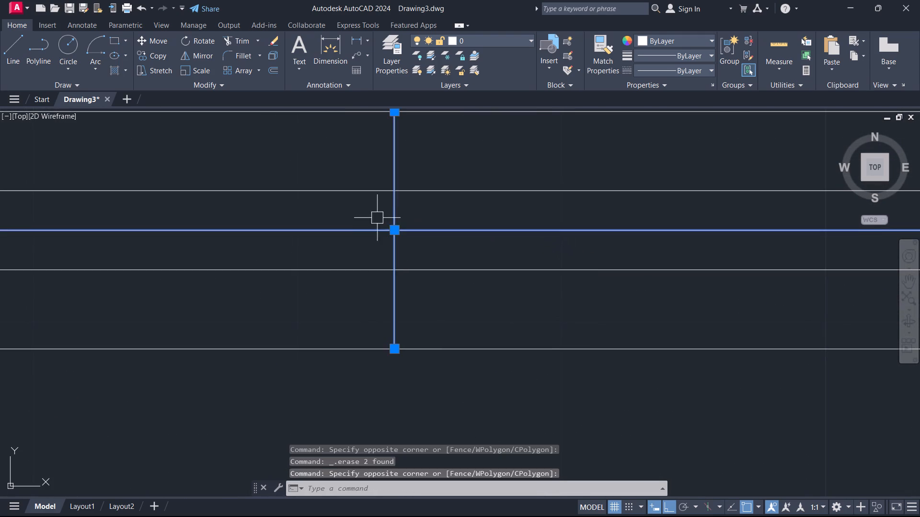
pyautogui.scroll(1, 386, 230)
pyautogui.scroll(-1, 386, 230)
pyautogui.press('Delete')
# Delete the middle glazing line from the master bedroom's north window.
pyautogui.scroll(-5, 386, 230)
pyautogui.moveTo(358, 254); pyautogui.dragTo(830, 260, button='middle')
pyautogui.scroll(1, 441, 257)
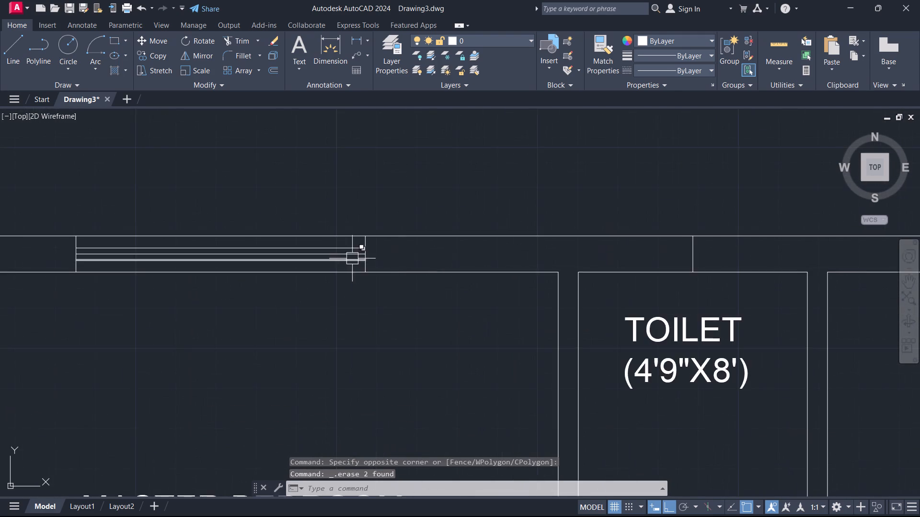
pyautogui.moveTo(350, 258); pyautogui.dragTo(485, 218, button='middle')
pyautogui.scroll(-2, 353, 257)
pyautogui.scroll(5, 386, 228)
pyautogui.click(430, 138)
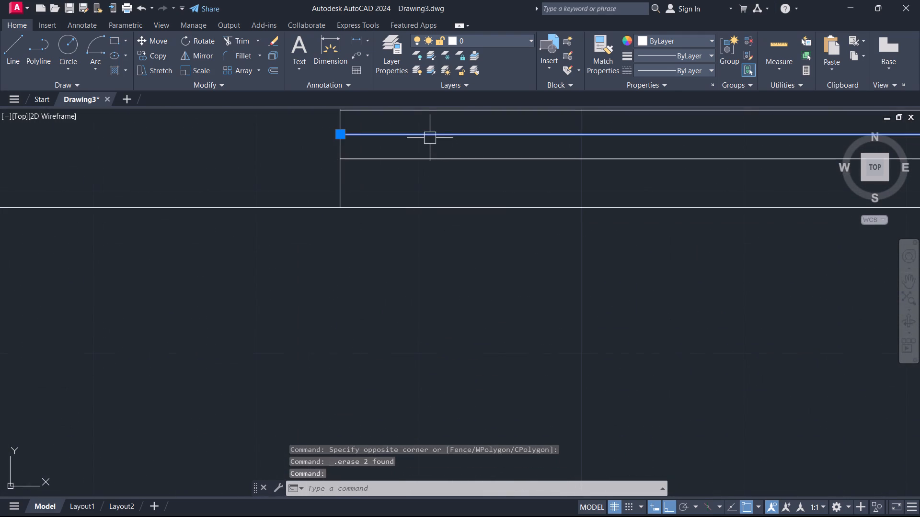
pyautogui.scroll(-2, 425, 224)
pyautogui.press('Delete')
# Offset the midpoint marker in the north wall of the 4'9"X8' toilet by 1' to both sides.
pyautogui.scroll(-3, 425, 228)
pyautogui.moveTo(424, 229); pyautogui.dragTo(42, 149, button='middle')
pyautogui.scroll(2, 256, 136)
pyautogui.moveTo(279, 130); pyautogui.dragTo(287, 142, button='middle')
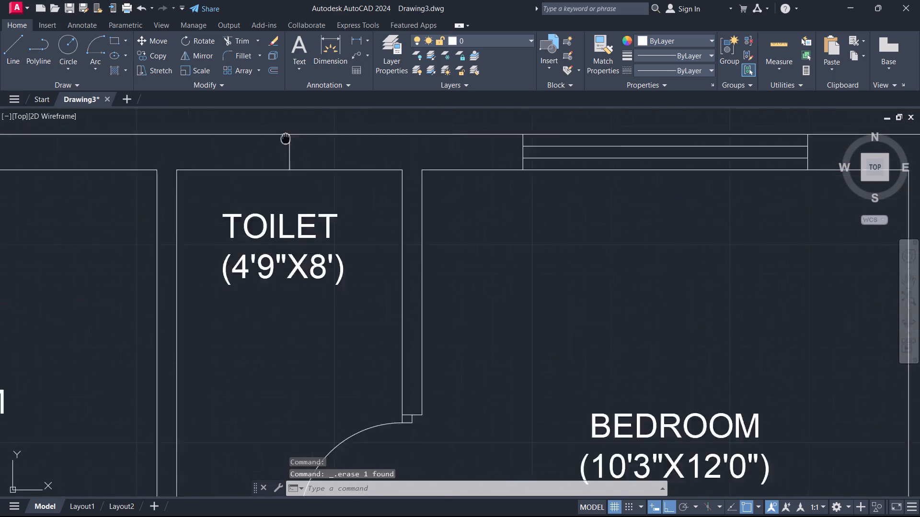
pyautogui.scroll(2, 287, 142)
pyautogui.moveTo(287, 142); pyautogui.dragTo(305, 194, button='middle')
pyautogui.press('o')
pyautogui.press('space')
pyautogui.write("1'")
pyautogui.press('Return')
pyautogui.moveTo(312, 216); pyautogui.dragTo(302, 213)
pyautogui.click(217, 208)
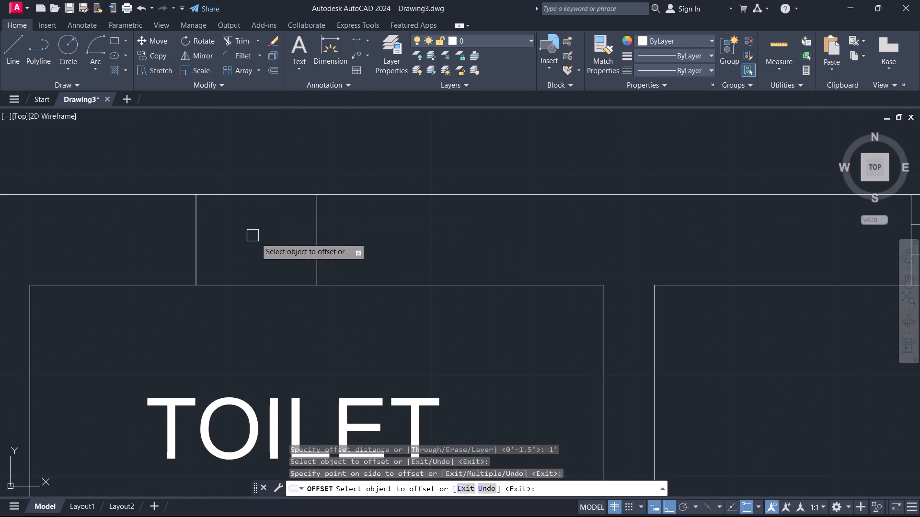
pyautogui.moveTo(317, 248); pyautogui.dragTo(324, 249)
pyautogui.click(352, 243)
pyautogui.press('Escape')
# Delete the original midpoint marker between the two offset lines in the 4'9"X8' toilet's north wall.
pyautogui.moveTo(348, 241); pyautogui.dragTo(341, 239)
pyautogui.click(302, 228)
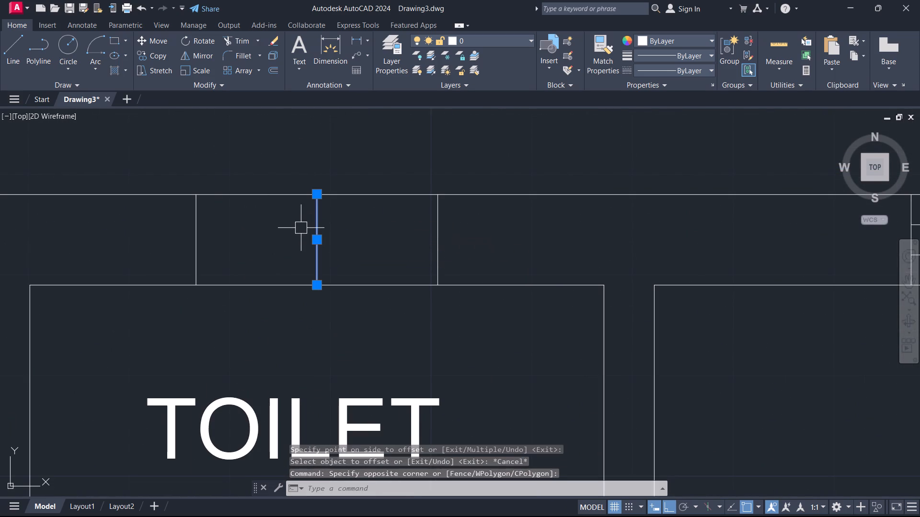
pyautogui.press('Delete')
# Draw a horizontal centre line joining the midpoints of the two window end lines in the 4'9"X8' toilet's north wall.
pyautogui.write('L')
pyautogui.press('space')
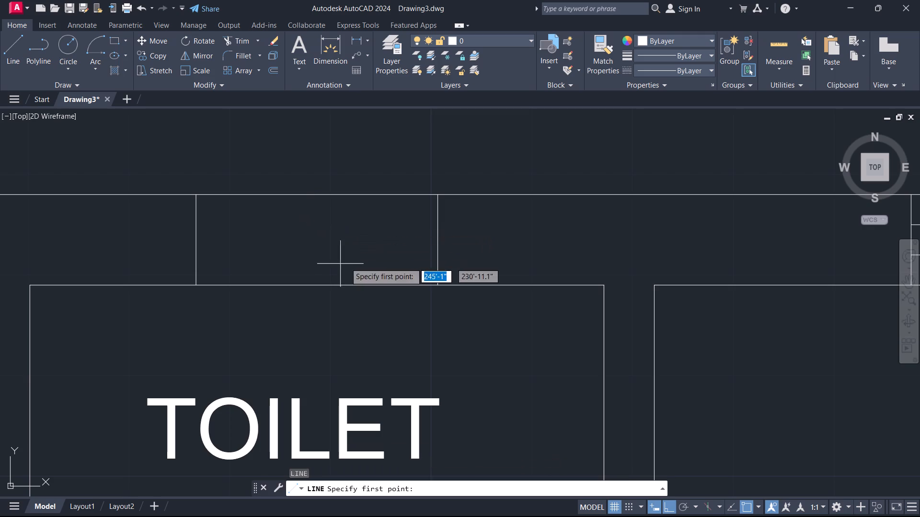
pyautogui.click(437, 235)
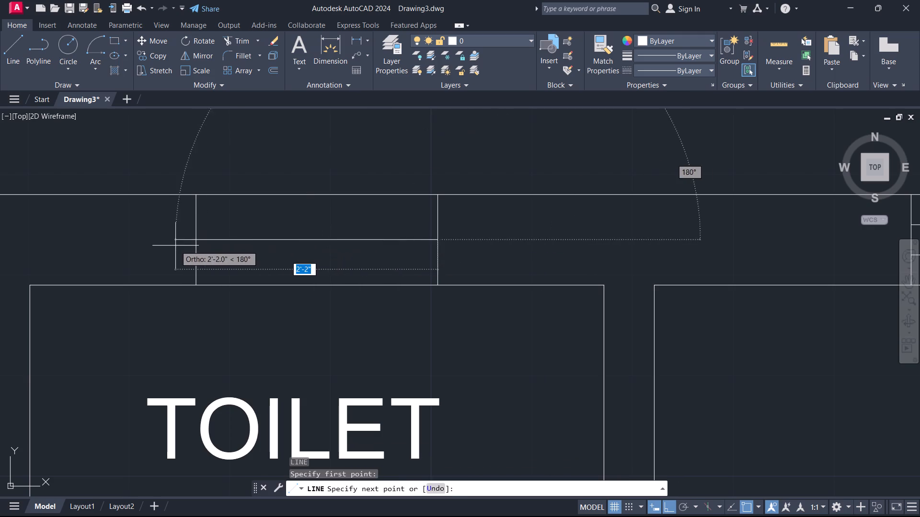
pyautogui.click(195, 242)
pyautogui.press('Escape')
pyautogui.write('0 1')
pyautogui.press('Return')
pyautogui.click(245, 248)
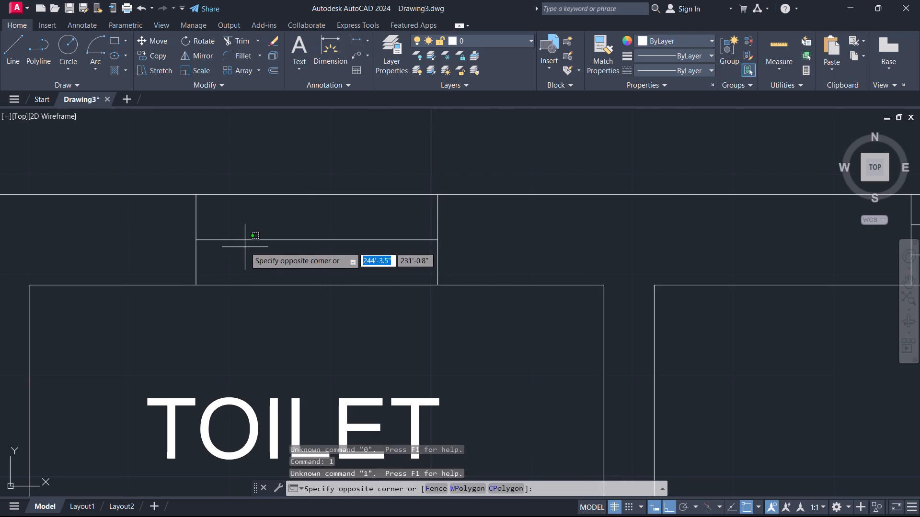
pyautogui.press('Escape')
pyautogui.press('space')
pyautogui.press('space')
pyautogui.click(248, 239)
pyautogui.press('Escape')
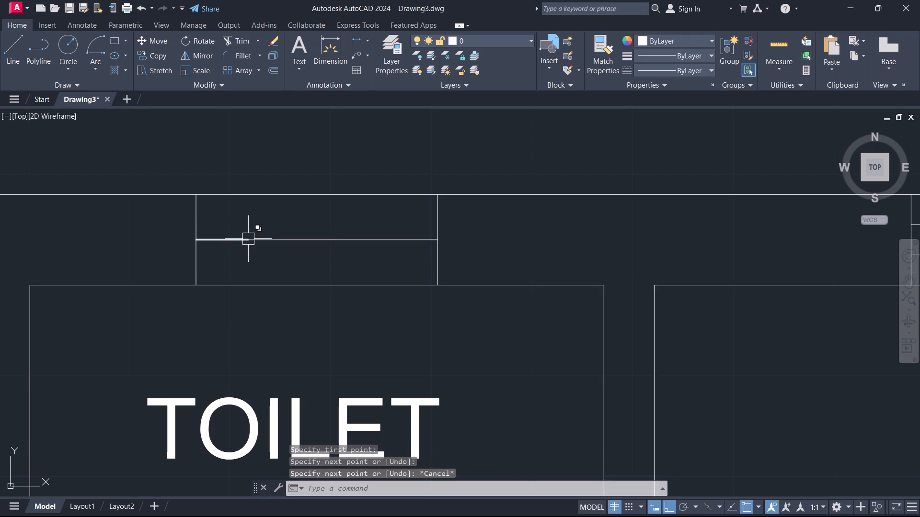
# Offset the centre line of the 4'9"X8' toilet's window 1" to the north.
pyautogui.write('O 1')
pyautogui.press('space')
pyautogui.press('Return')
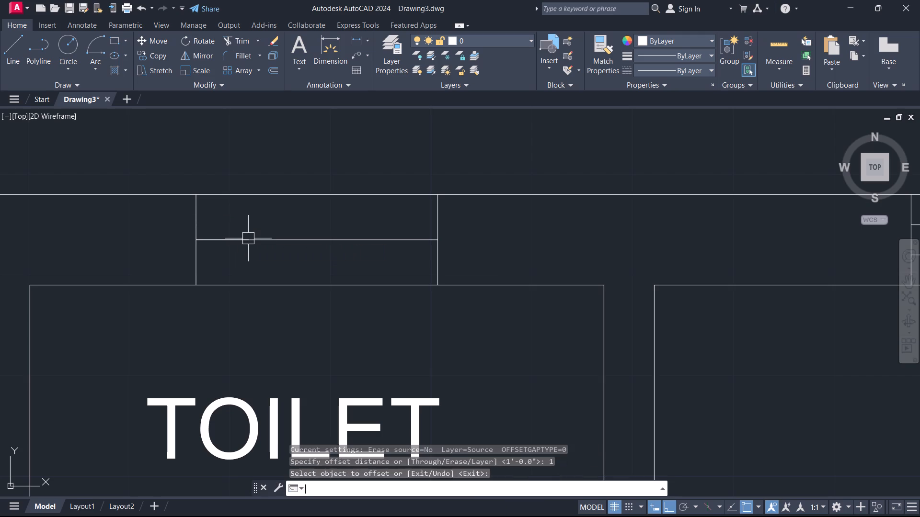
pyautogui.press('space')
pyautogui.press('space')
pyautogui.click(248, 238)
pyautogui.click(246, 214)
pyautogui.press('Escape')
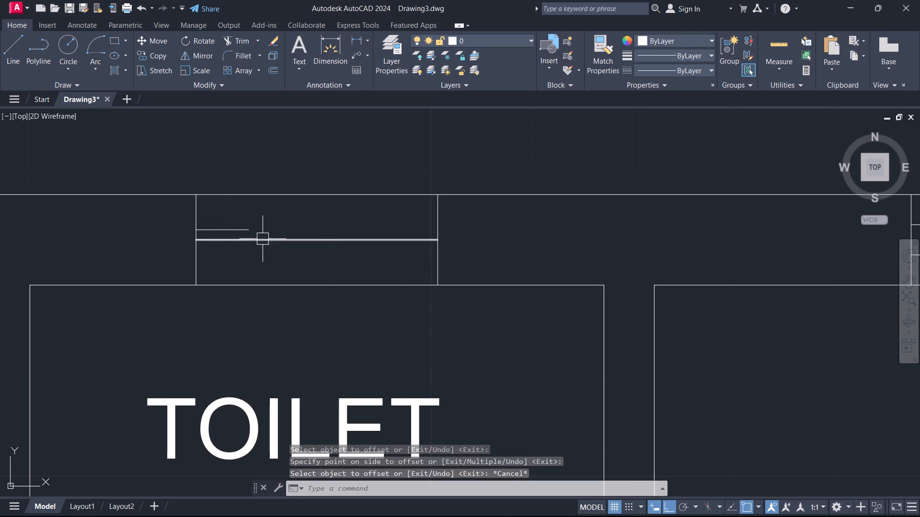
pyautogui.click(264, 238)
pyautogui.press('Escape')
pyautogui.press('space')
pyautogui.press('space')
pyautogui.click(273, 237)
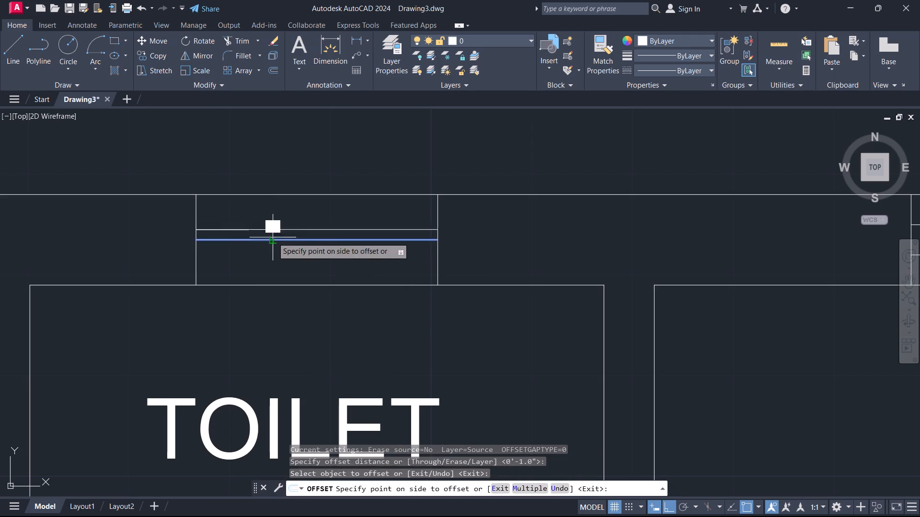
pyautogui.click(275, 215)
pyautogui.press('Escape')
# Delete the short stray lines overlapping the west half of the 4'9"X8' toilet's window lines.
pyautogui.scroll(2, 253, 238)
pyautogui.moveTo(71, 202); pyautogui.dragTo(95, 218)
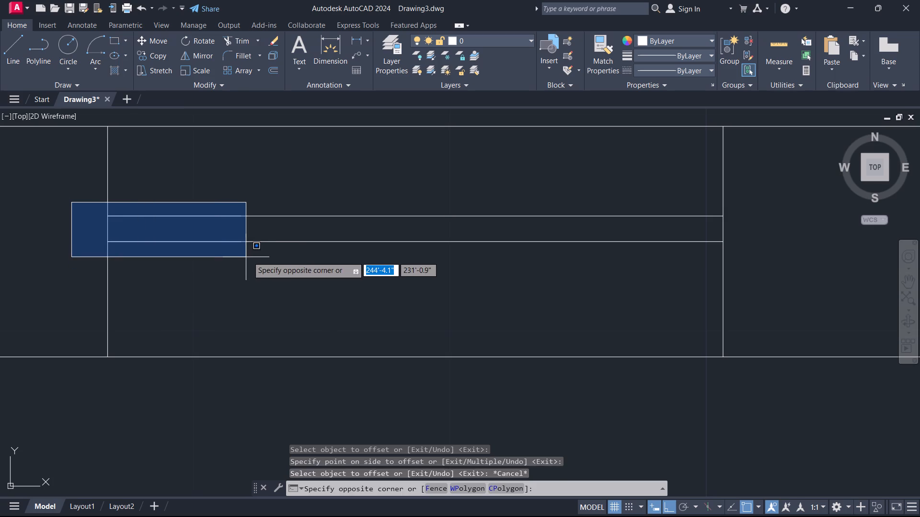
pyautogui.click(259, 254)
pyautogui.press('Delete')
# Offset the centre line of the 4'9"X8' toilet's window 1" to the south.
pyautogui.press('o')
pyautogui.press('space')
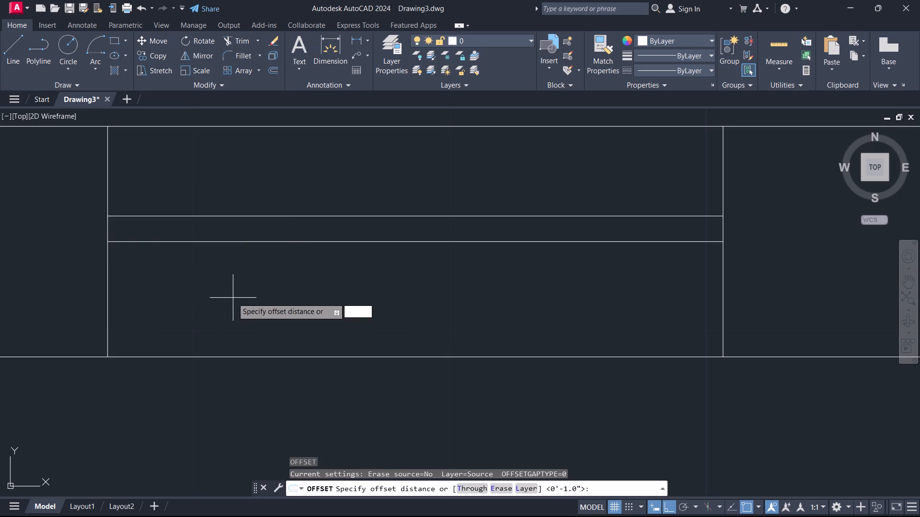
pyautogui.press('space')
pyautogui.moveTo(270, 239); pyautogui.dragTo(270, 244)
pyautogui.click(267, 284)
pyautogui.press('Escape')
# Delete the centre line of the 4'9"X8' toilet's window, keeping the two glazing lines beside it.
pyautogui.click(277, 241)
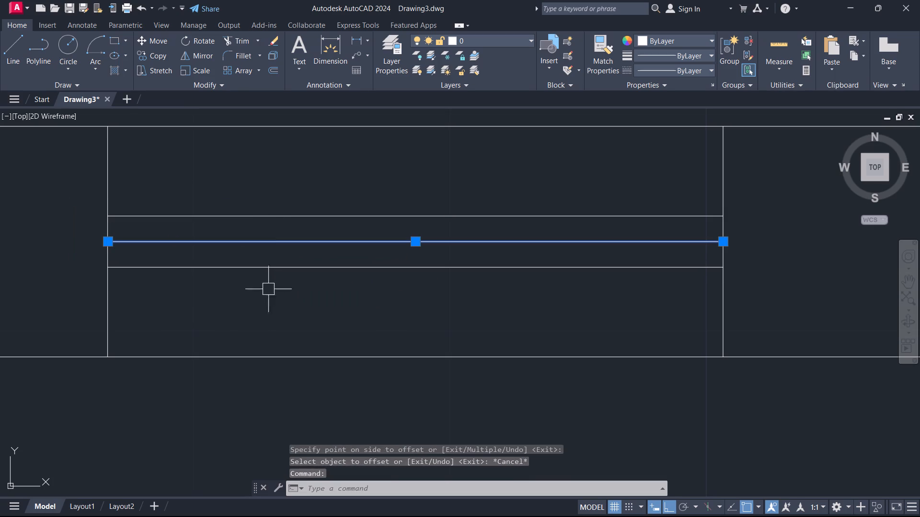
pyautogui.press('Delete')
# Offset the midpoint marker in the west wall of the 8'6"X5' toilet by 1' to the north and south.
pyautogui.scroll(-5, 279, 308)
pyautogui.scroll(-1, 322, 328)
pyautogui.moveTo(326, 354); pyautogui.dragTo(582, 182, button='middle')
pyautogui.scroll(-2, 582, 182)
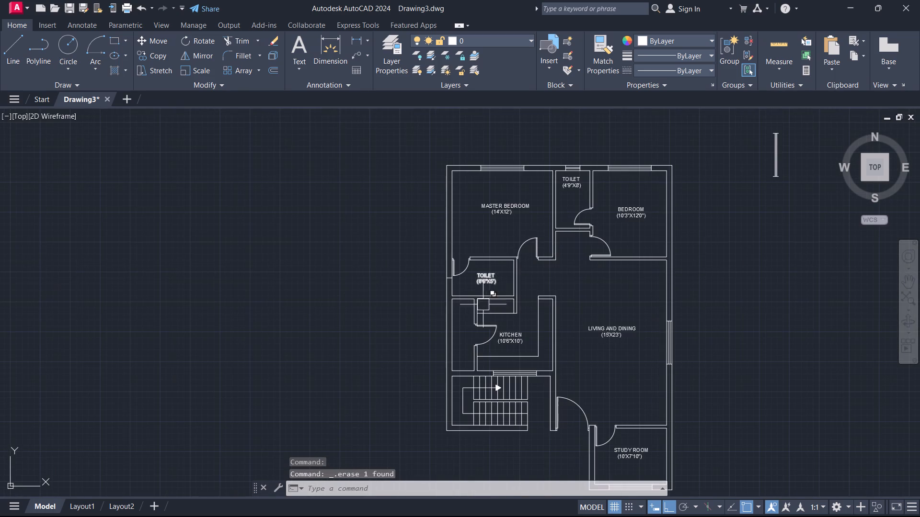
pyautogui.scroll(3, 500, 336)
pyautogui.moveTo(389, 298); pyautogui.dragTo(416, 494, button='middle')
pyautogui.scroll(-1, 389, 298)
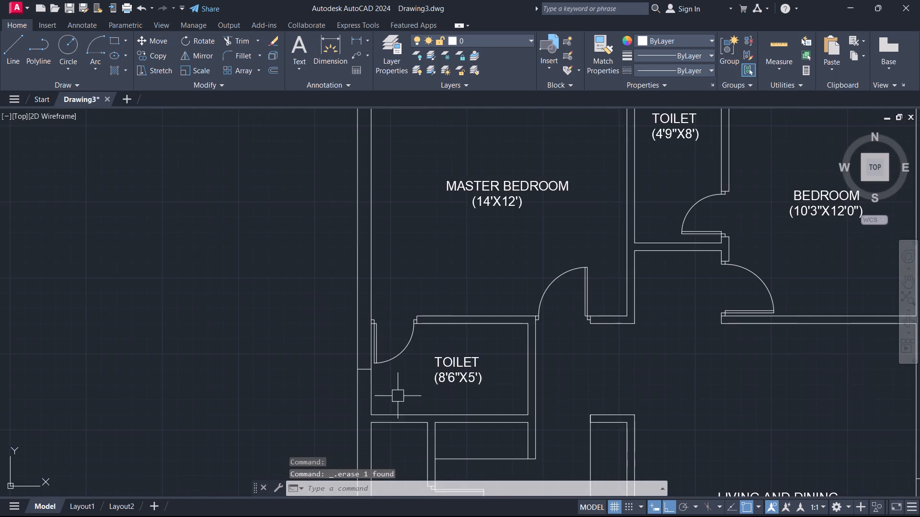
pyautogui.scroll(2, 396, 394)
pyautogui.moveTo(393, 390); pyautogui.dragTo(467, 334, button='middle')
pyautogui.write("O 1'")
pyautogui.press('Return')
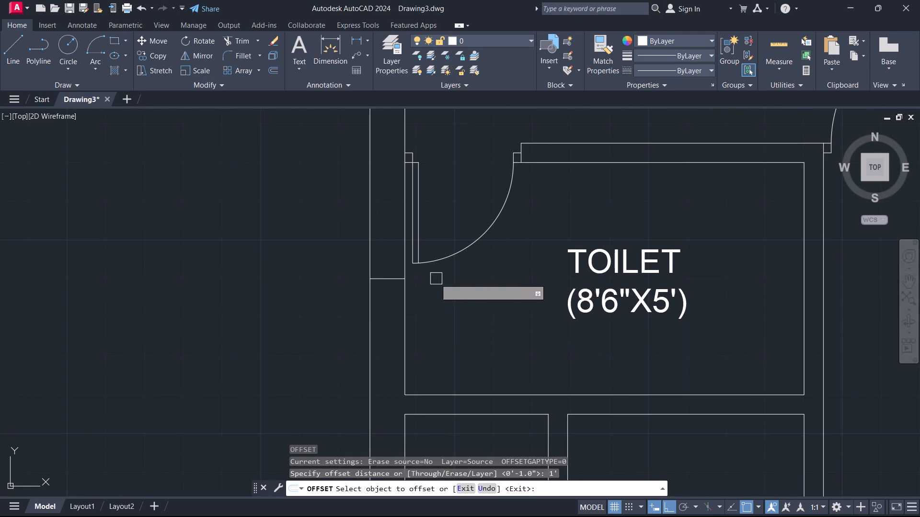
pyautogui.click(388, 275)
pyautogui.click(387, 246)
pyautogui.click(392, 279)
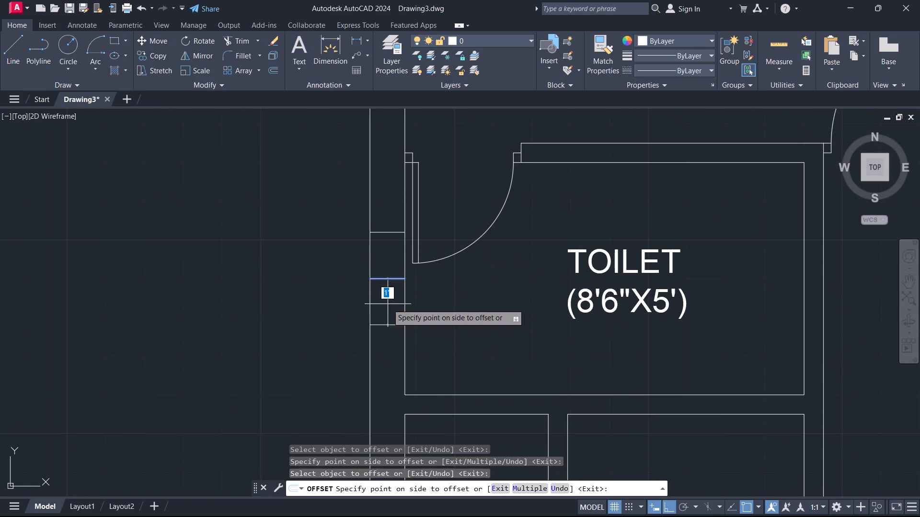
pyautogui.click(387, 304)
pyautogui.press('Escape')
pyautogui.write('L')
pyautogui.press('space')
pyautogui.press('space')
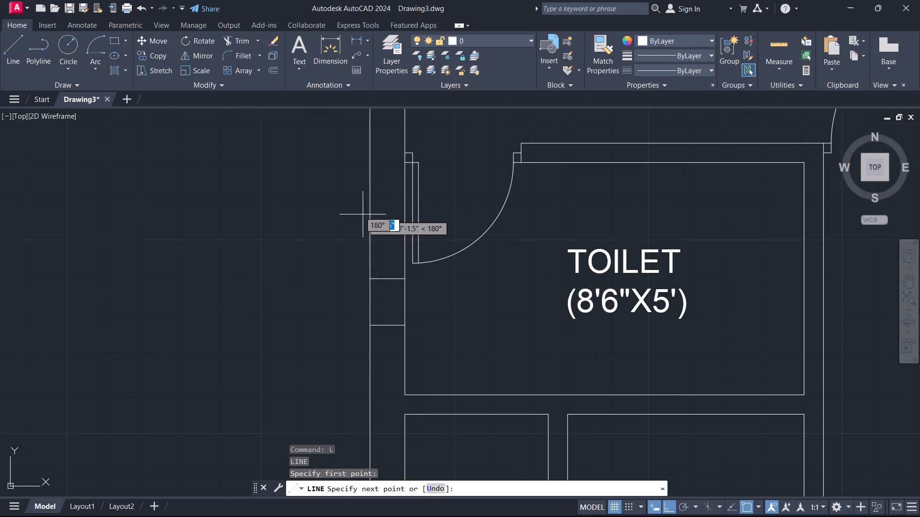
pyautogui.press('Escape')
# Delete the original midpoint marker between the two offset lines in the 8'6"X5' toilet's west wall.
pyautogui.click(394, 288)
pyautogui.click(379, 267)
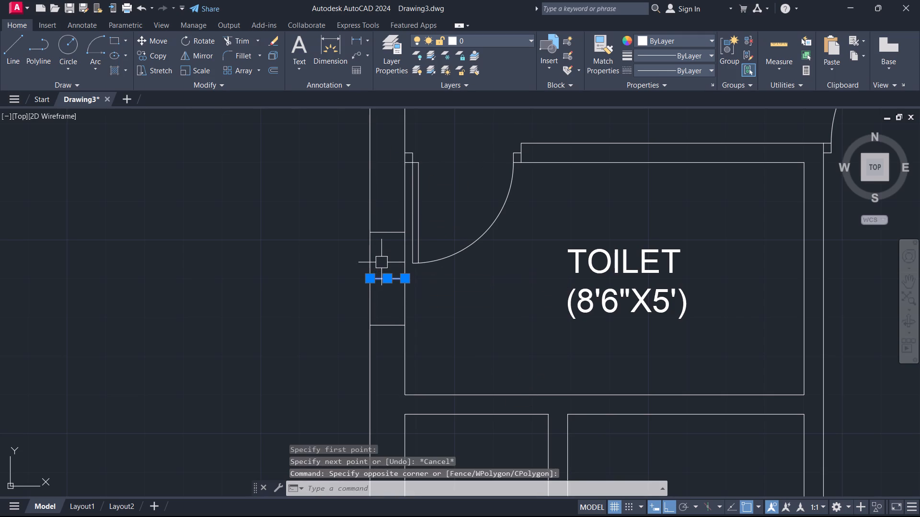
pyautogui.press('Delete')
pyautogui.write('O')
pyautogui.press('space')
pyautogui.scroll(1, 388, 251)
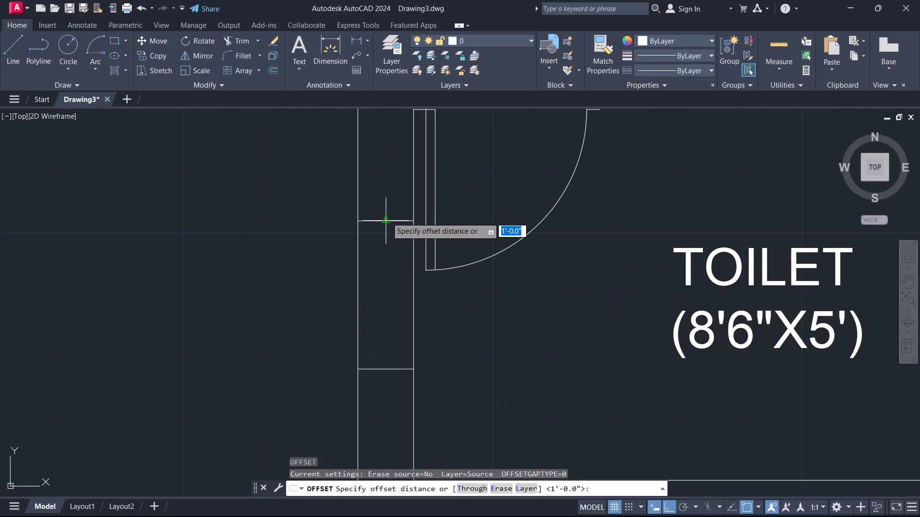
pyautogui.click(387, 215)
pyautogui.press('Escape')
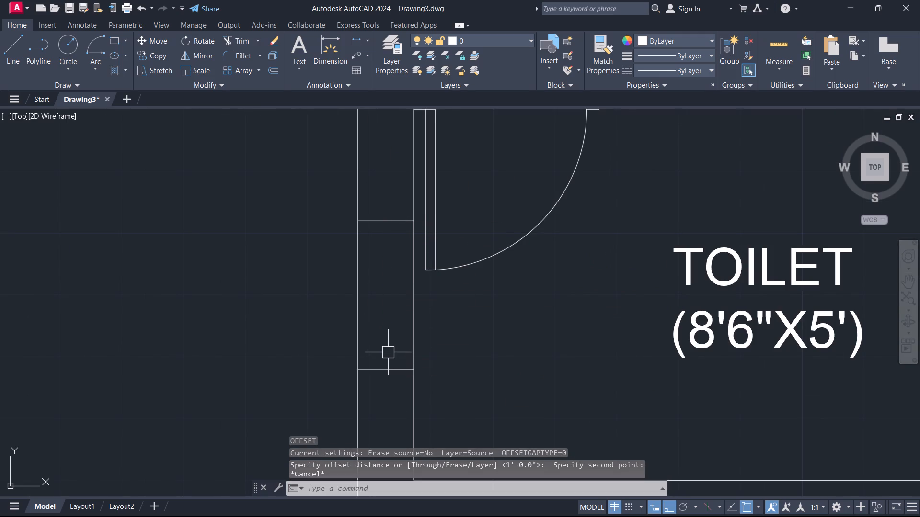
# Draw a vertical centre line joining the midpoints of the two window end lines in the 8'6"X5' toilet's west wall.
pyautogui.press('l')
pyautogui.press('space')
pyautogui.click(386, 221)
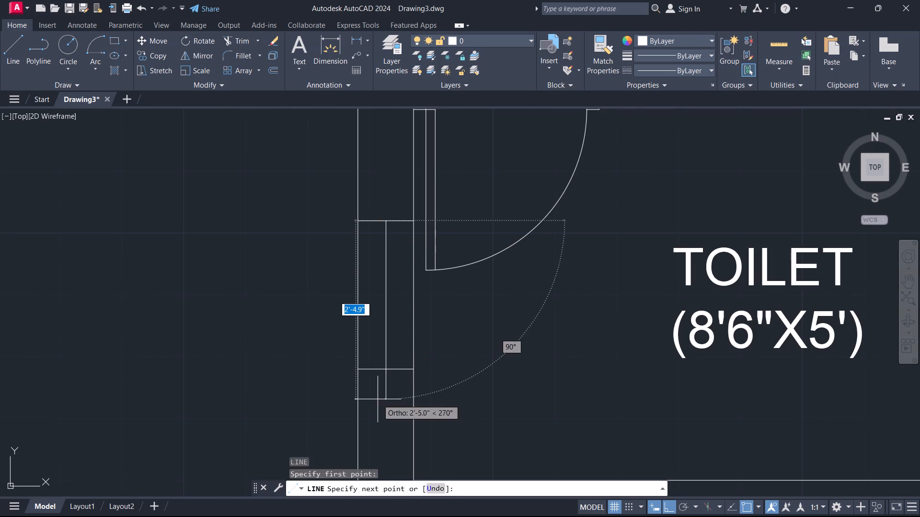
pyautogui.click(383, 369)
pyautogui.press('Escape')
# Offset the vertical centre line of the 8'6"X5' toilet's window by 1" to the west and east.
pyautogui.write('O 1')
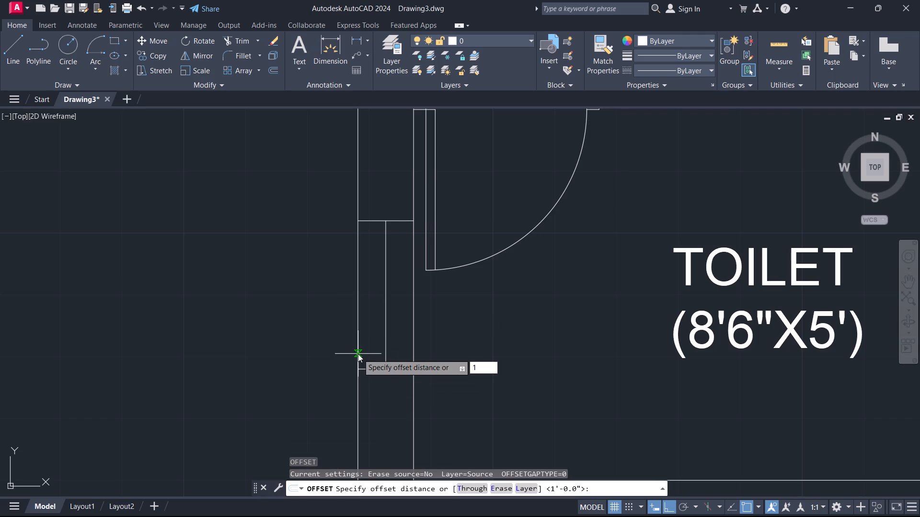
pyautogui.press('Return')
pyautogui.scroll(2, 390, 337)
pyautogui.click(378, 328)
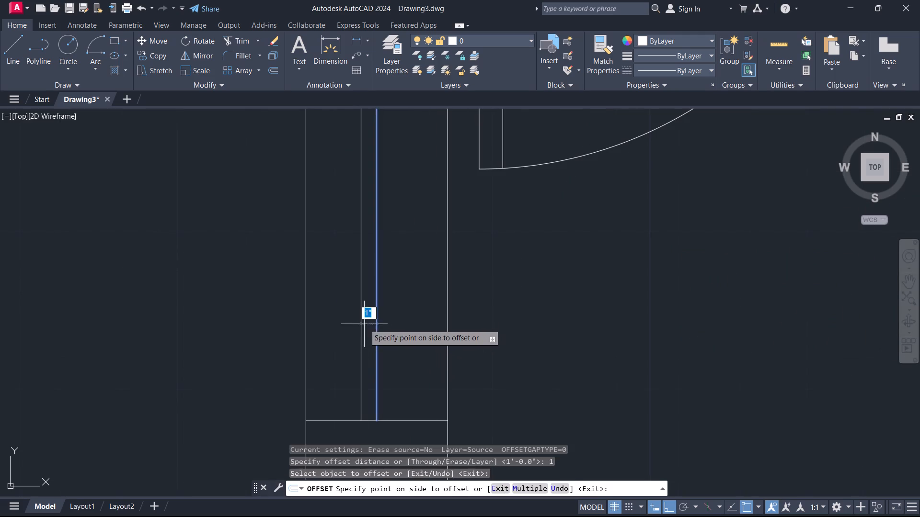
pyautogui.click(364, 324)
pyautogui.click(377, 329)
pyautogui.click(391, 326)
pyautogui.press('Escape')
# Place the 1" offset copy of the window's centre line on the east side in the 8'6"X5' toilet's west wall.
pyautogui.click(383, 325)
# Delete the original centre line between the two offset lines of the 8'6"X5' toilet's west window.
pyautogui.click(375, 319)
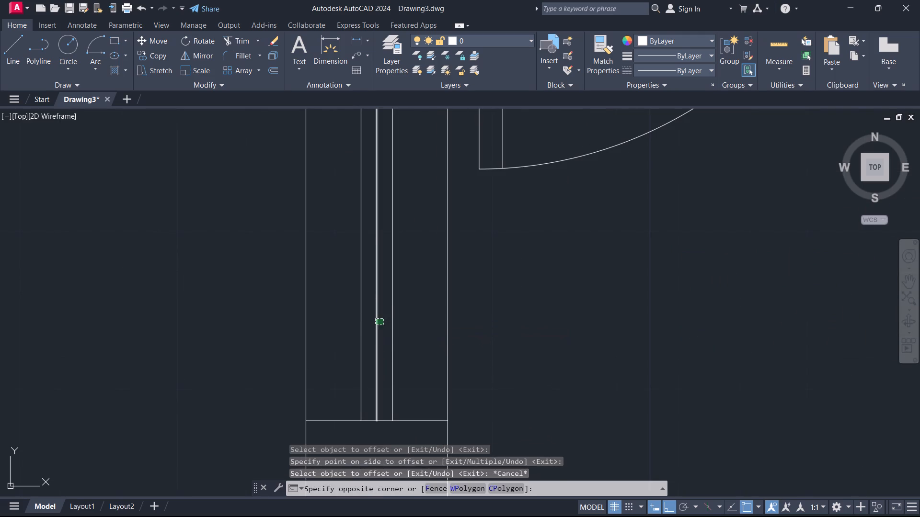
pyautogui.scroll(-3, 444, 357)
pyautogui.press('Delete')
pyautogui.scroll(-3, 444, 356)
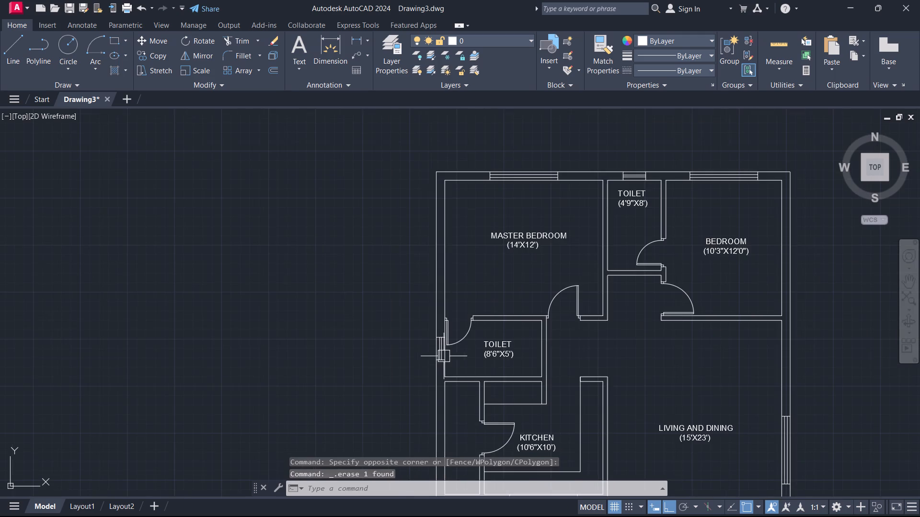
# Delete the leftover vertical window lines lying outside the plan, east of the bedroom.
pyautogui.scroll(-2, 559, 340)
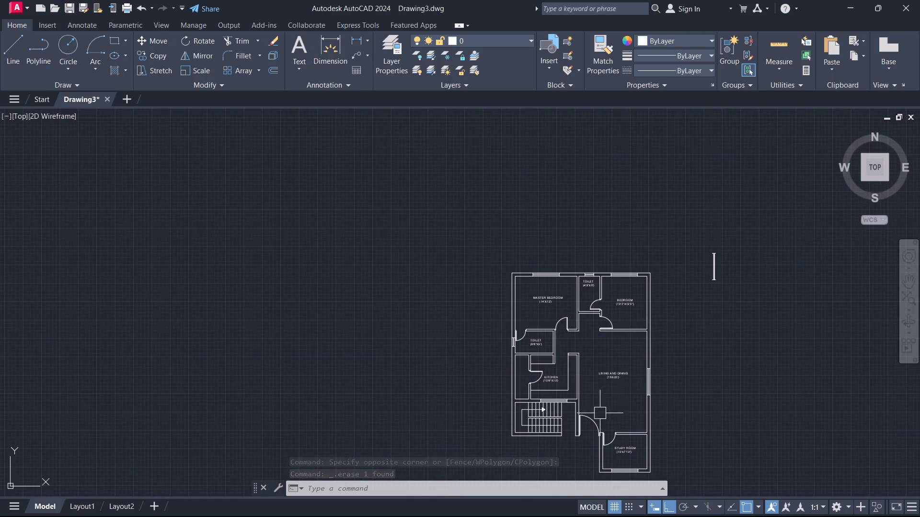
pyautogui.moveTo(767, 301); pyautogui.dragTo(761, 300)
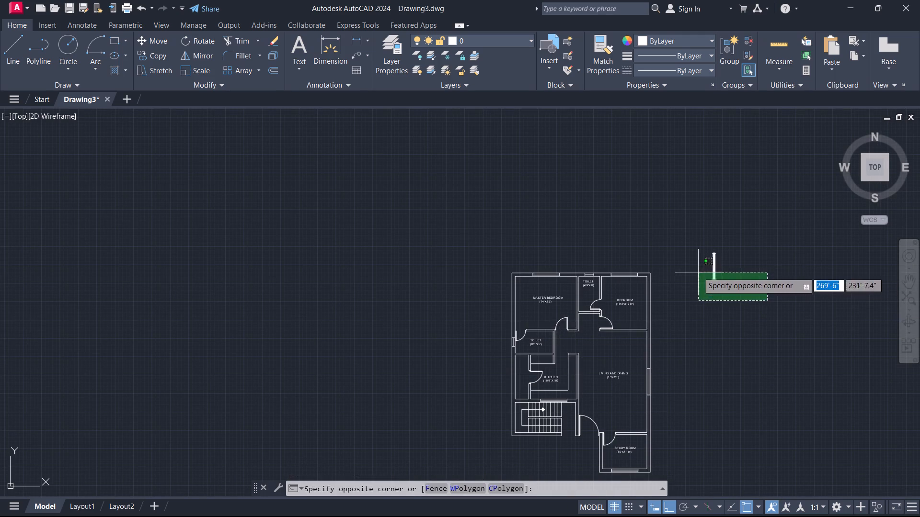
pyautogui.click(700, 247)
pyautogui.press('Delete')
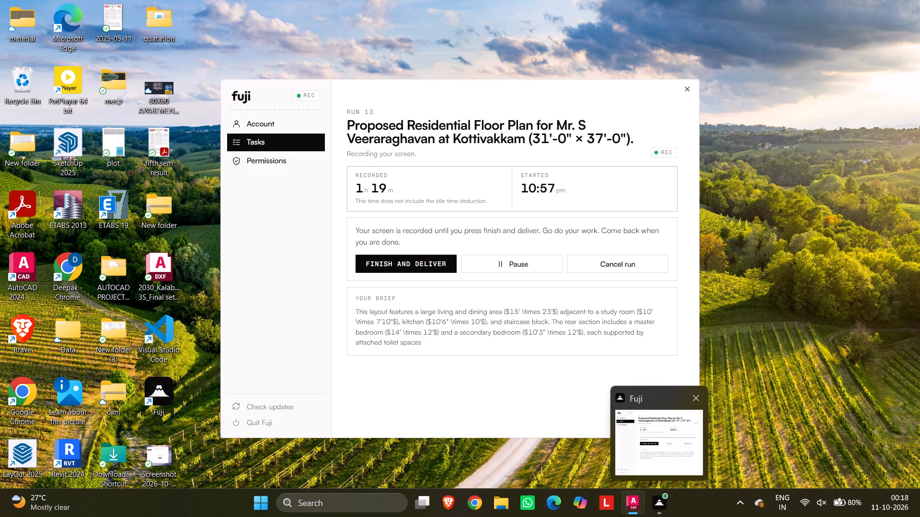
# Review the whole floor plan, examining the toilets, kitchen, staircase, living and dining area, and study room.
pyautogui.moveTo(592, 302); pyautogui.dragTo(653, 217, button='middle')
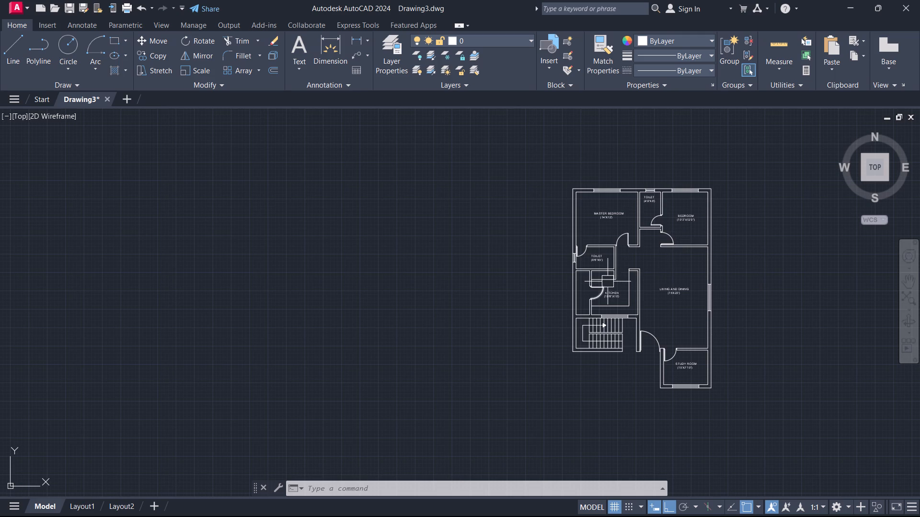
pyautogui.scroll(2, 625, 253)
pyautogui.scroll(-1, 629, 255)
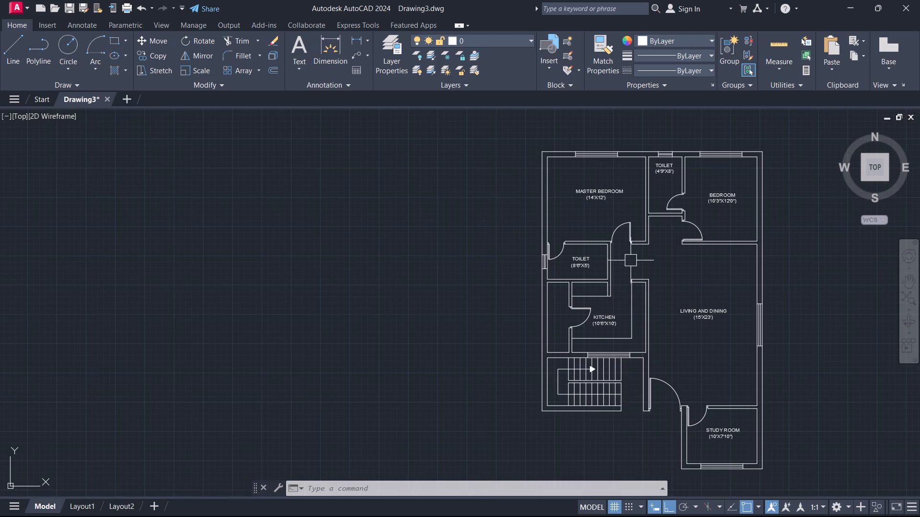
pyautogui.moveTo(631, 267); pyautogui.dragTo(644, 235, button='middle')
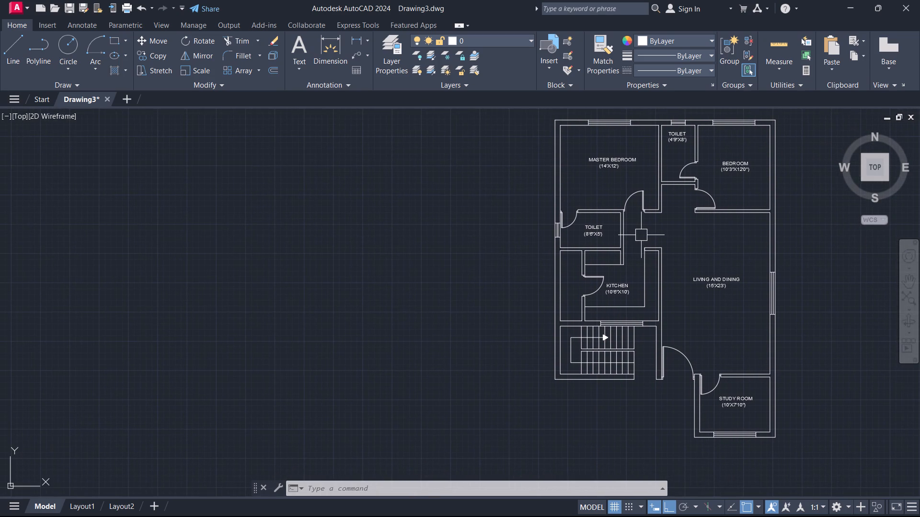
pyautogui.moveTo(647, 235); pyautogui.dragTo(754, 169, button='middle')
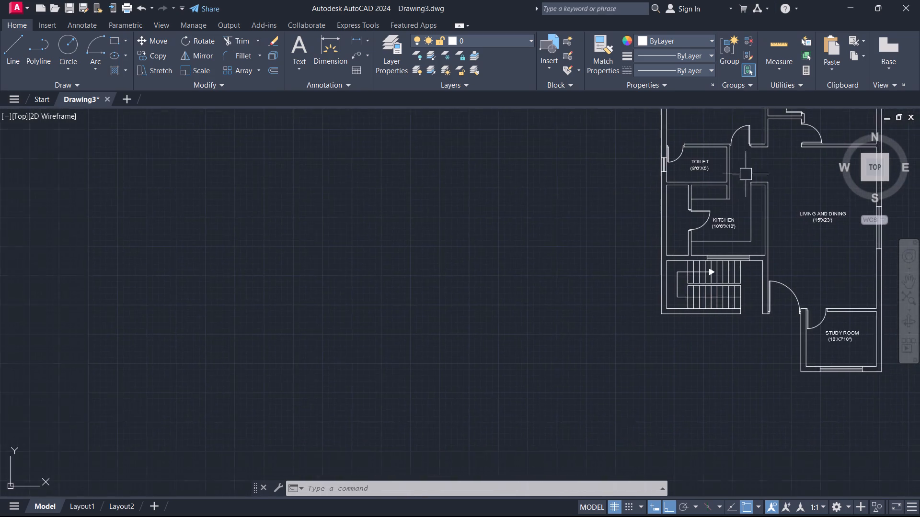
pyautogui.scroll(-1, 709, 196)
pyautogui.moveTo(700, 201); pyautogui.dragTo(598, 266, button='middle')
pyautogui.scroll(1, 603, 269)
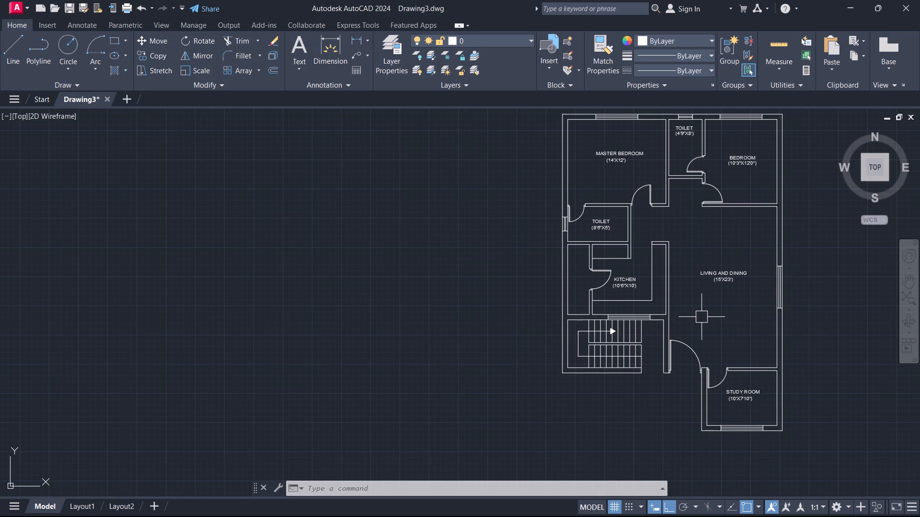
pyautogui.scroll(1, 708, 330)
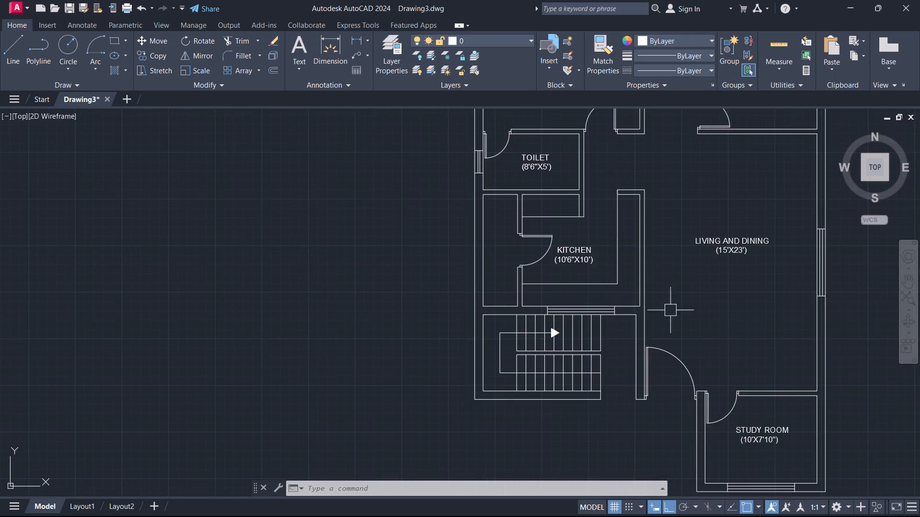
pyautogui.moveTo(667, 308); pyautogui.dragTo(577, 225, button='middle')
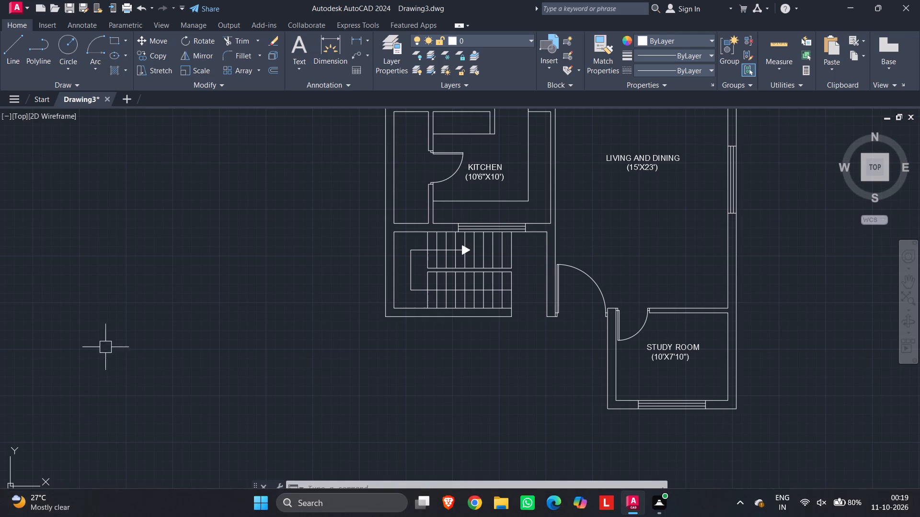
pyautogui.scroll(-1, 466, 273)
pyautogui.moveTo(472, 269); pyautogui.dragTo(311, 281, button='middle')
pyautogui.scroll(1, 437, 303)
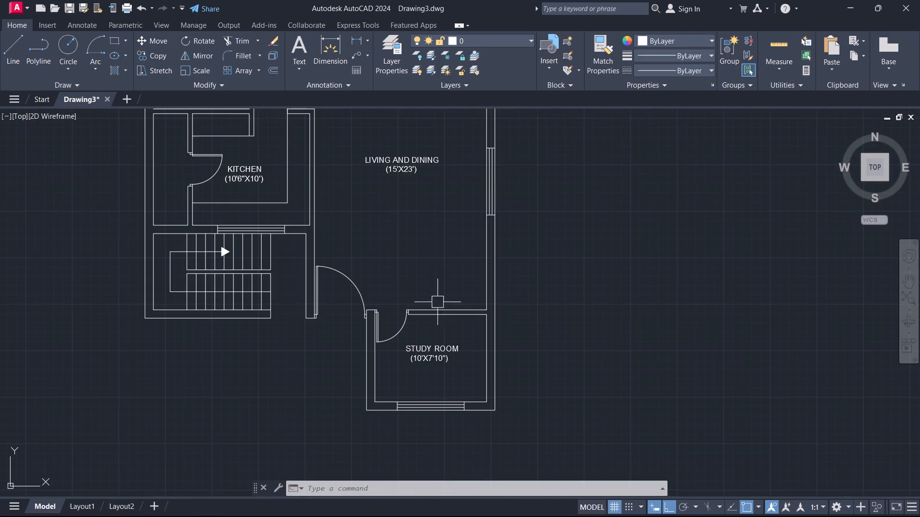
pyautogui.moveTo(436, 280); pyautogui.dragTo(462, 350, button='middle')
pyautogui.scroll(-1, 462, 350)
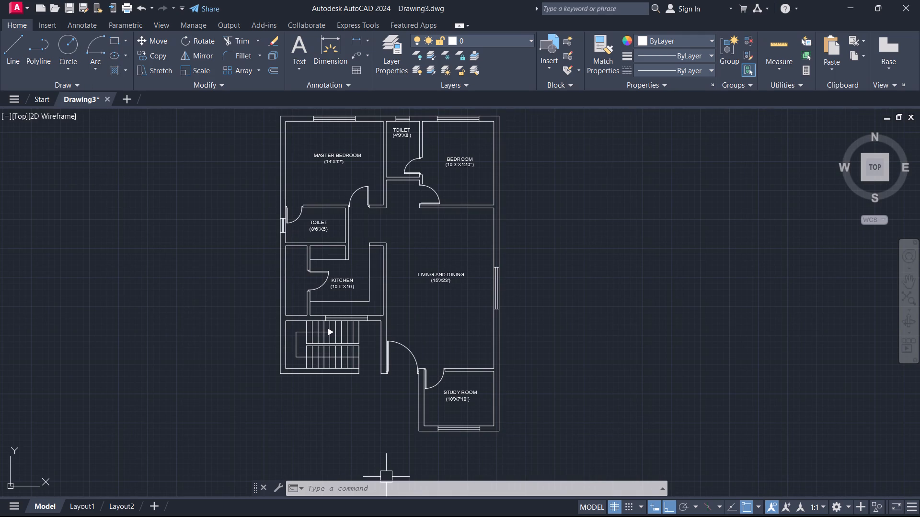
# In File Explorer, copy the file name of the Downloads PDF "Proposed Residential Floor Plan of 31 x 37" and return to AutoCAD.
pyautogui.click(506, 516)
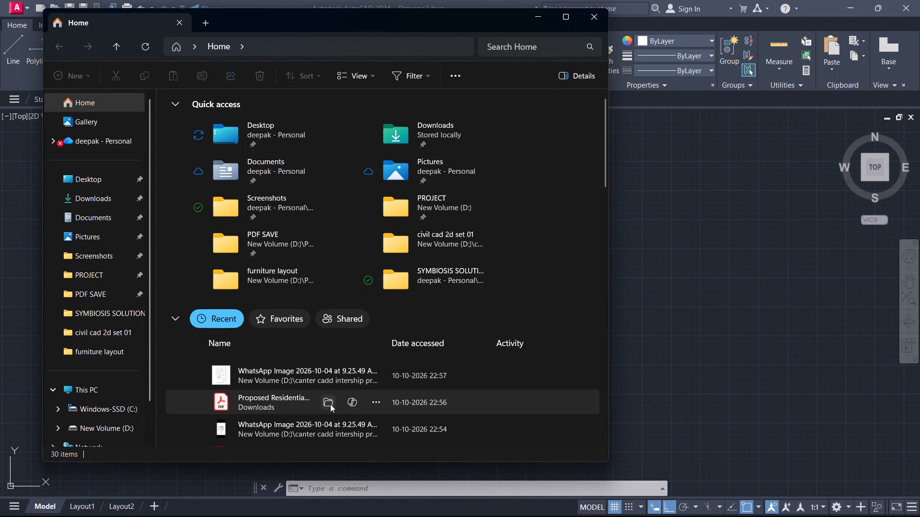
pyautogui.click(330, 404)
pyautogui.click(285, 129)
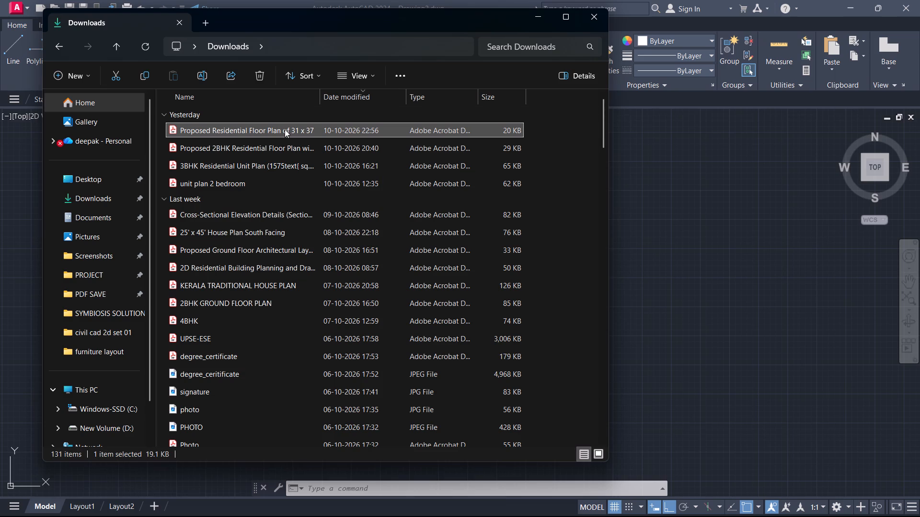
pyautogui.hotkey('ctrl', 'c')
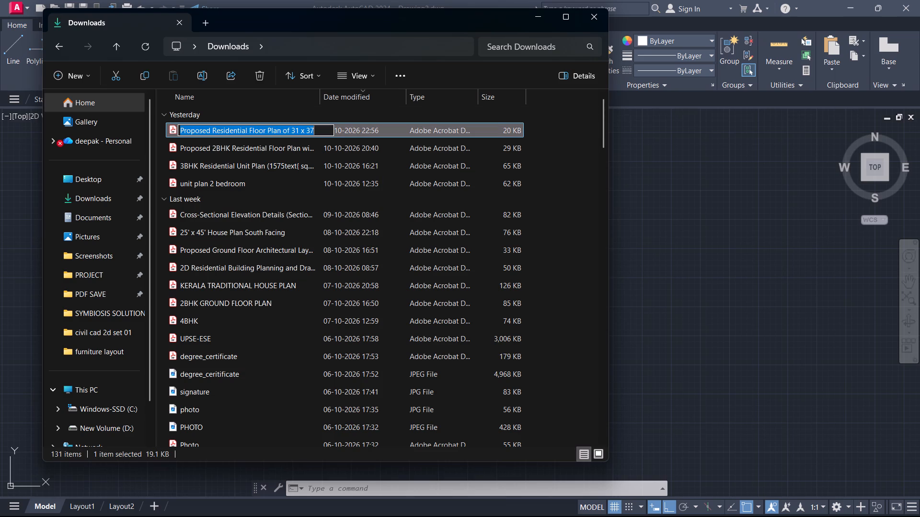
pyautogui.hotkey('alt', 'Tab')
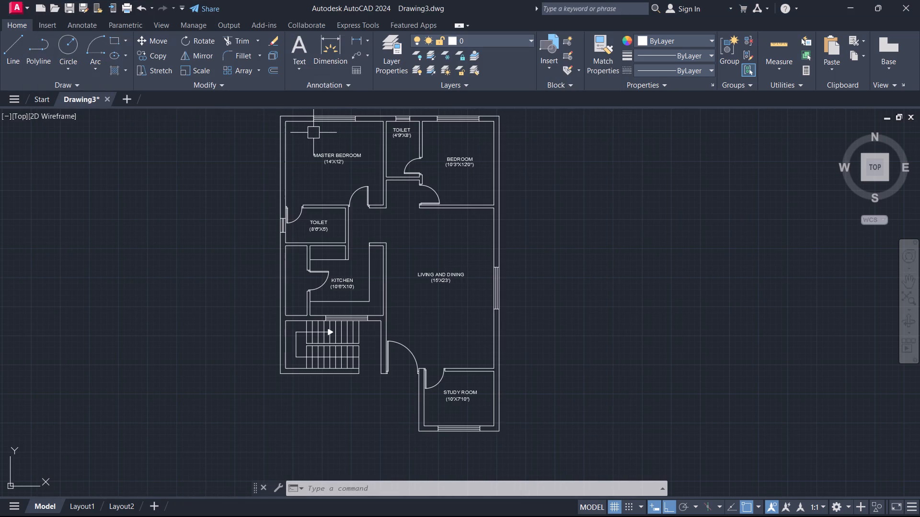
# Save the drawing as "Proposed Residential Floor Plan of 31 x 37" in the Desktop's SYMBIOSIS SOLUTIONS internship folder.
pyautogui.hotkey('ctrl', 's')
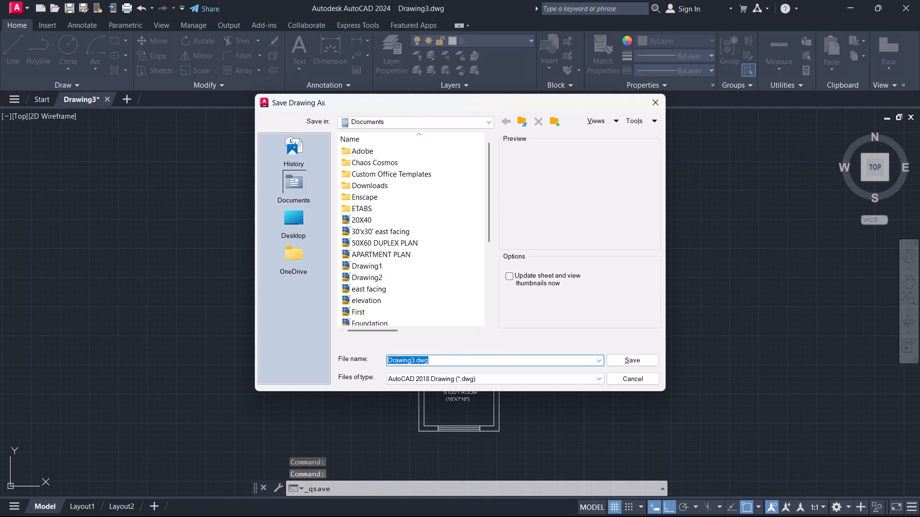
pyautogui.hotkey('ctrl', 'v')
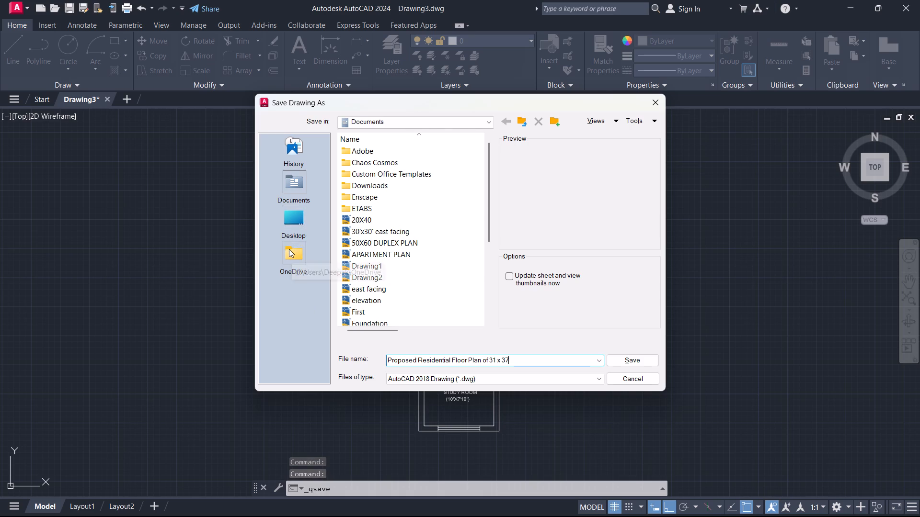
pyautogui.click(289, 249)
pyautogui.click(303, 213)
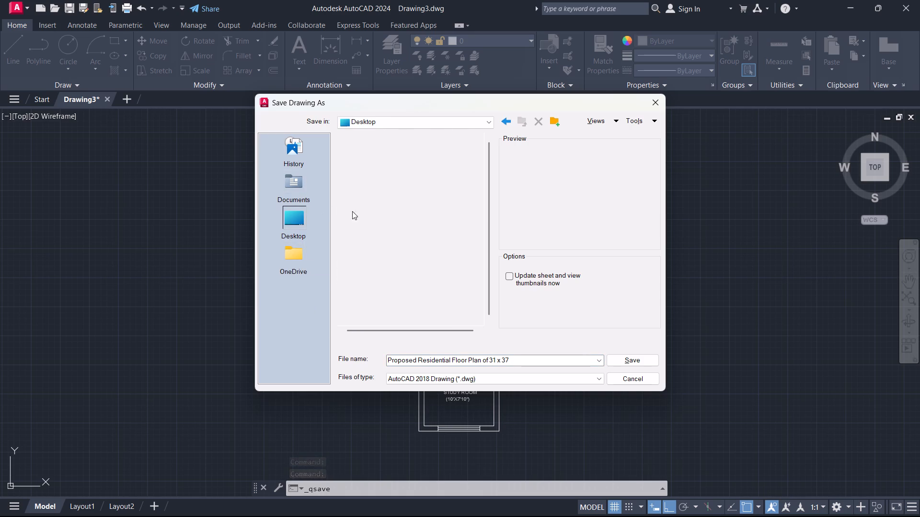
pyautogui.scroll(-4, 395, 226)
pyautogui.doubleClick(400, 265)
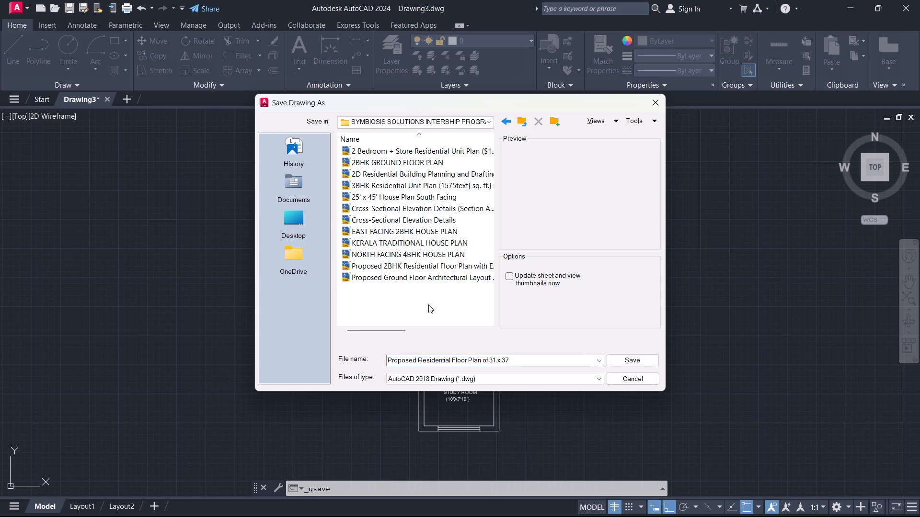
pyautogui.hotkey('ctrl', 'v')
pyautogui.click(643, 358)
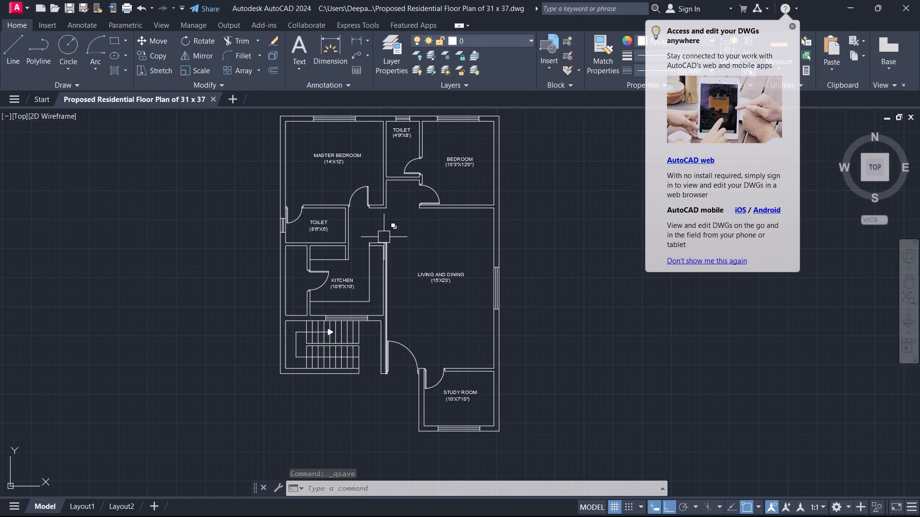
# Dismiss the notice about accessing and editing DWGs anywhere.
pyautogui.scroll(-1, 384, 237)
pyautogui.moveTo(384, 237); pyautogui.dragTo(462, 229, button='middle')
pyautogui.scroll(1, 408, 233)
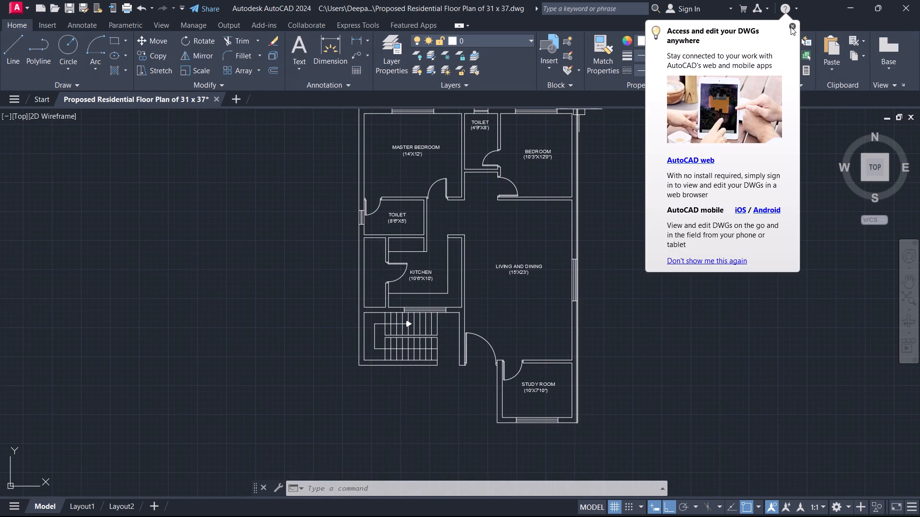
pyautogui.click(792, 27)
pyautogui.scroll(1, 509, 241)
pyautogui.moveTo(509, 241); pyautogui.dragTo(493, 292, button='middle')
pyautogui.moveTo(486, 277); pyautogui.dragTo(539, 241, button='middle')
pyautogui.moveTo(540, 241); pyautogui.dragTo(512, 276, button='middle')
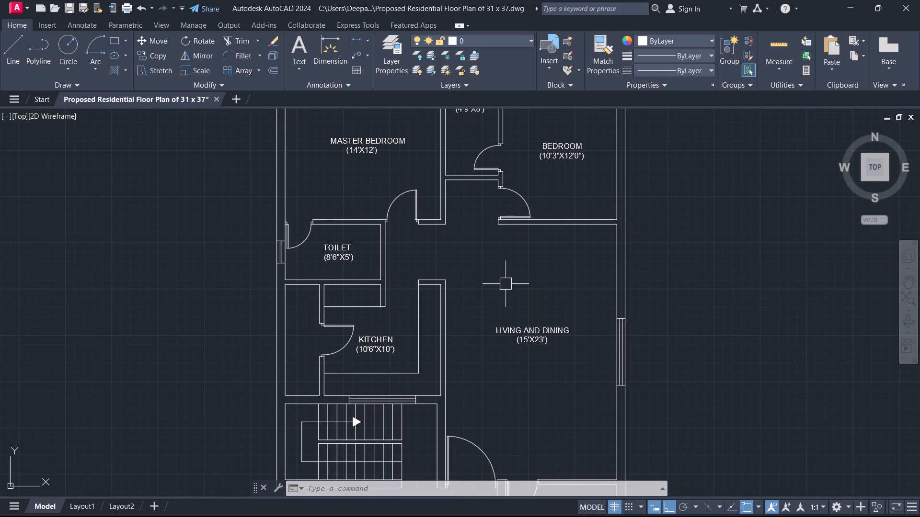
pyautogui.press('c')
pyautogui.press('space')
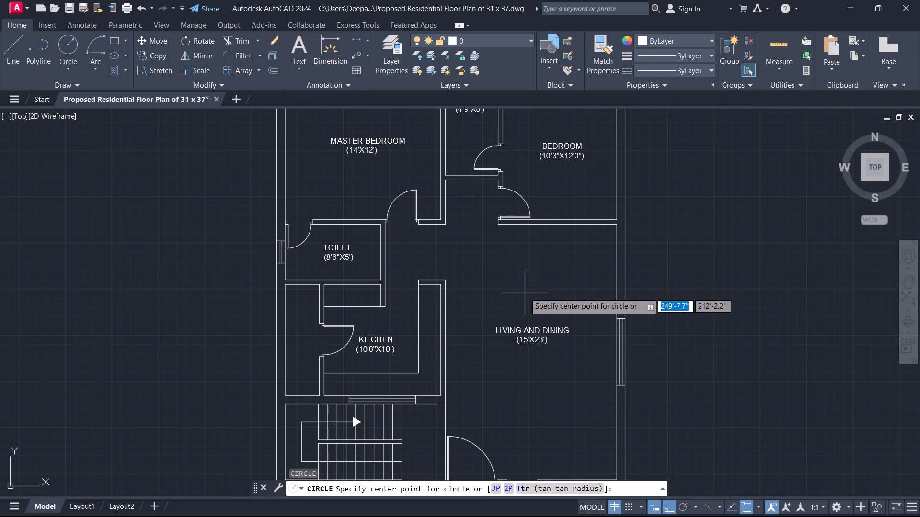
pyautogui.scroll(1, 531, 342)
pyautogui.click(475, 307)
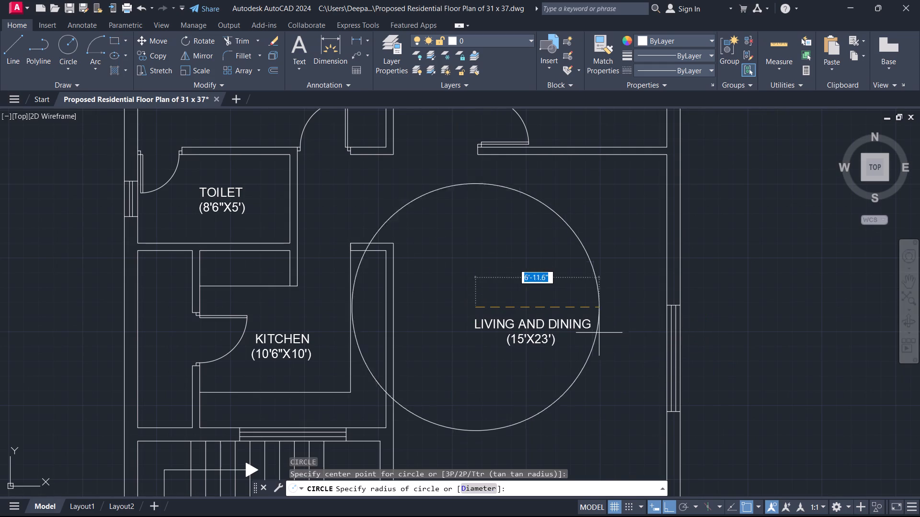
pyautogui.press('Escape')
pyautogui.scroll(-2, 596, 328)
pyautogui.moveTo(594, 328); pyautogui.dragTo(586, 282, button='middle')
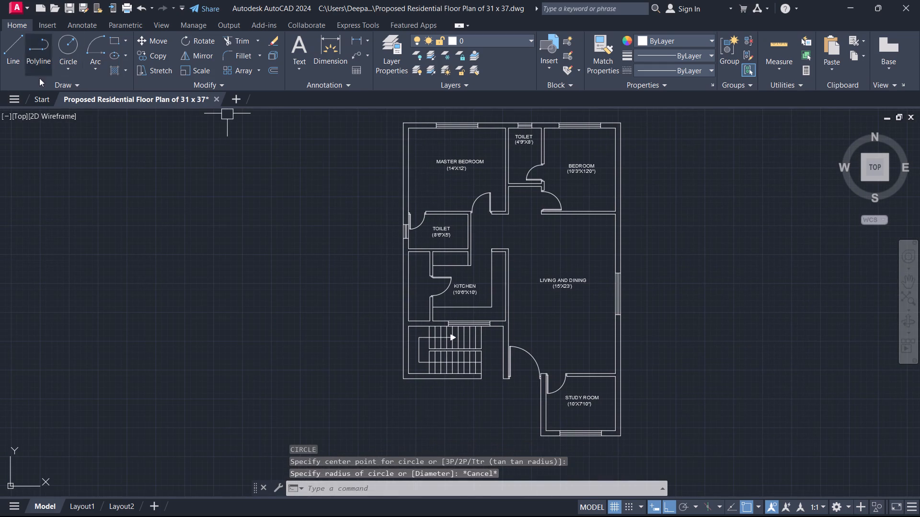
# Open the recent drawing 01-10-cad-blocks-net-tables.
pyautogui.click(45, 95)
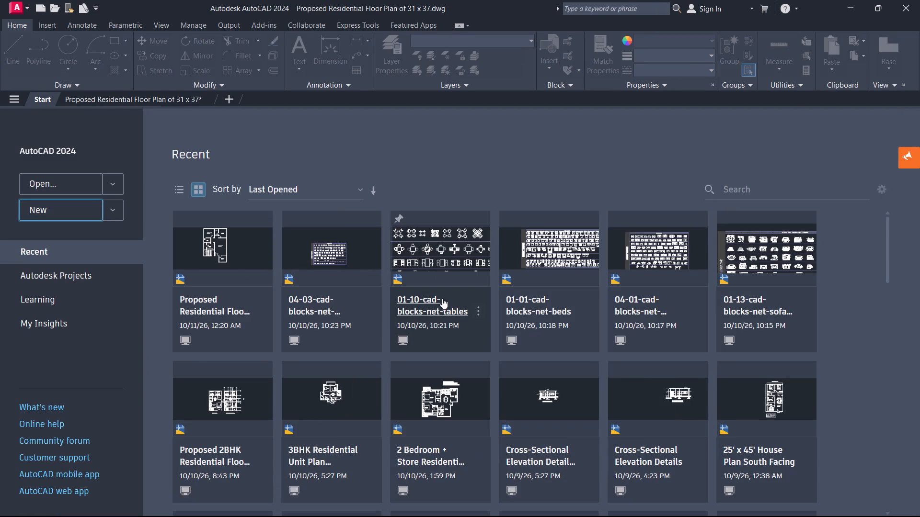
pyautogui.click(441, 304)
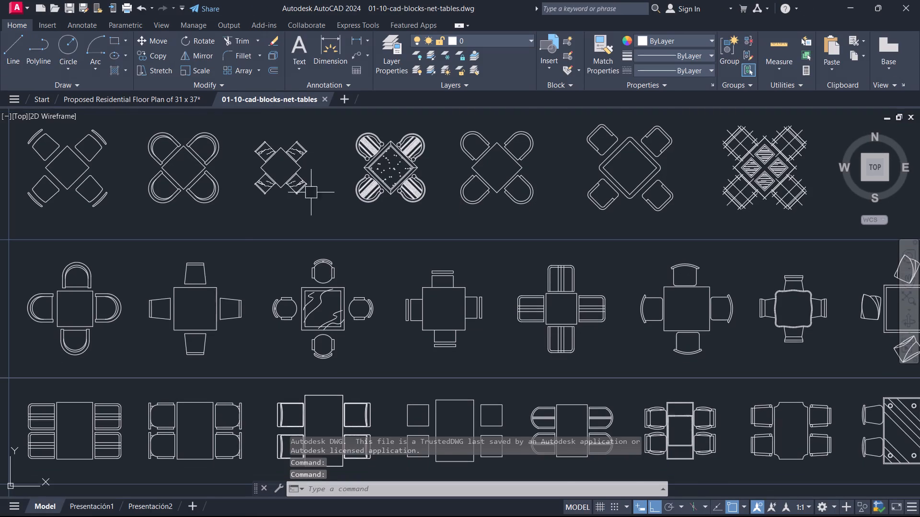
# Copy the rectangular eight-chair dining table block with the double-bordered rug from the tables library drawing.
pyautogui.scroll(-2, 346, 217)
pyautogui.middleClick(431, 310)
pyautogui.moveTo(389, 211); pyautogui.dragTo(466, 252, button='middle')
pyautogui.scroll(1, 389, 211)
pyautogui.scroll(-1, 467, 251)
pyautogui.middleClick(444, 205)
pyautogui.scroll(-1, 444, 204)
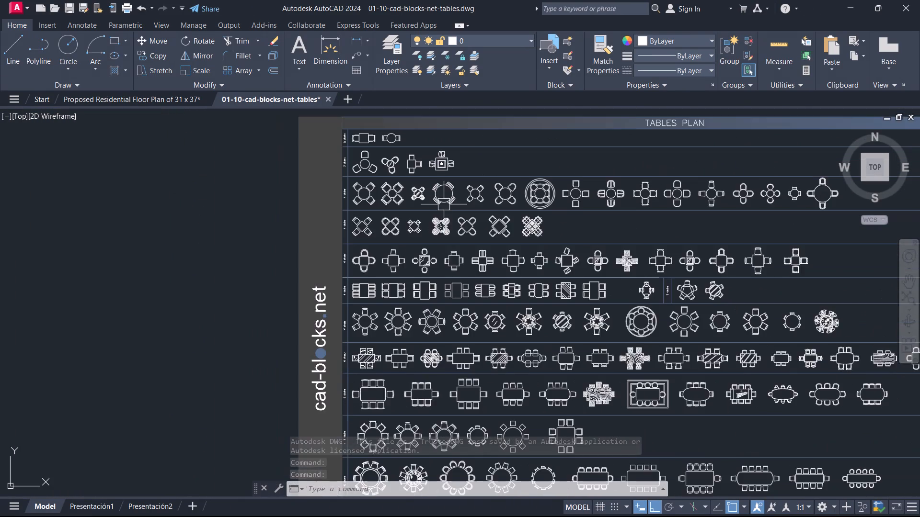
pyautogui.middleClick(444, 204)
pyautogui.scroll(2, 487, 335)
pyautogui.moveTo(485, 335); pyautogui.dragTo(607, 241, button='middle')
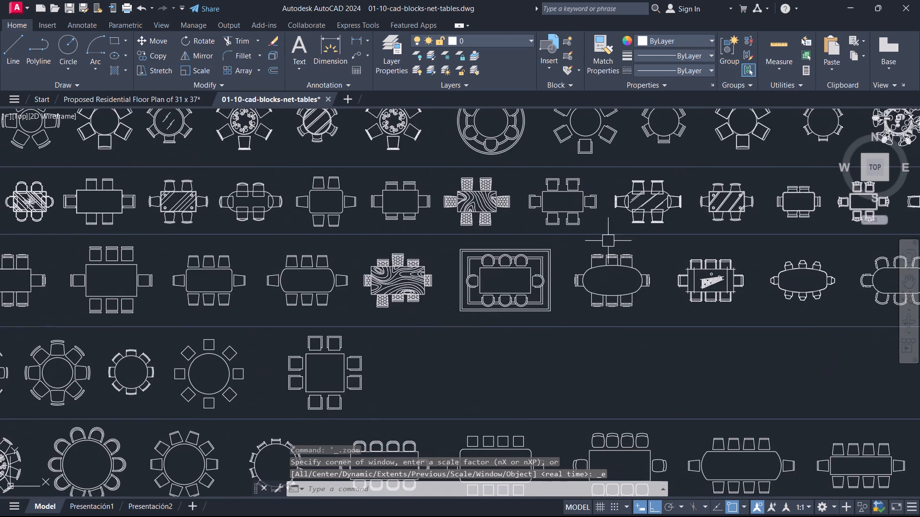
pyautogui.click(528, 302)
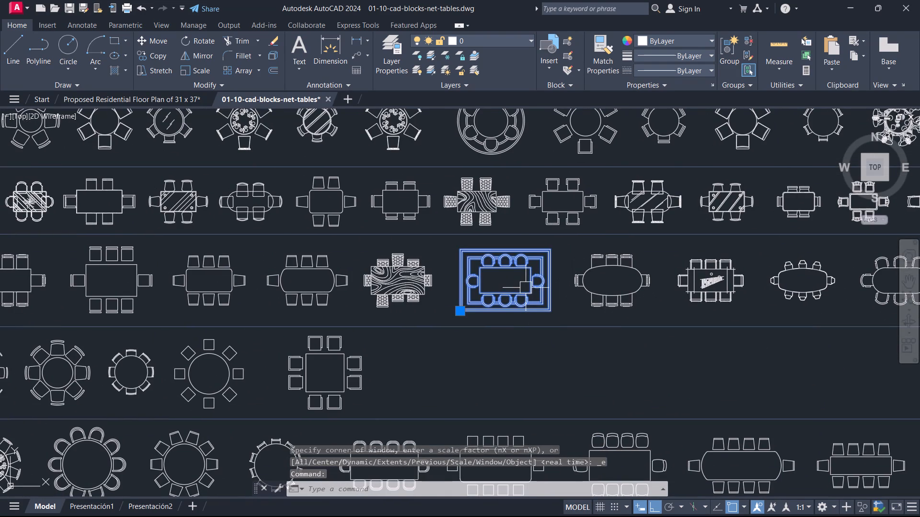
pyautogui.hotkey('ctrl', 'c')
# Switch to the Proposed Residential Floor Plan drawing and paste the copied eight-chair dining table block beside the plan.
pyautogui.click(163, 96)
pyautogui.hotkey('ctrl', 'v')
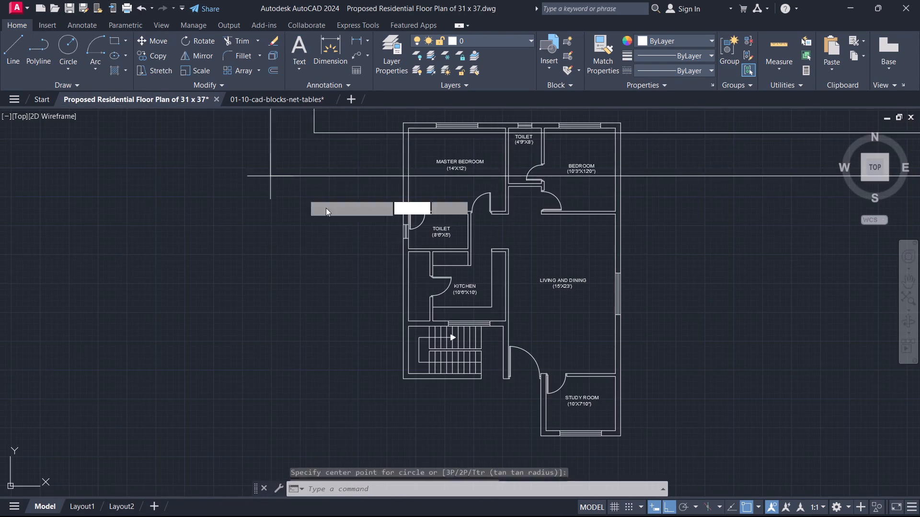
pyautogui.scroll(-3, 389, 231)
pyautogui.moveTo(391, 231); pyautogui.dragTo(96, 273, button='middle')
pyautogui.click(220, 286)
# Scale the pasted dining table block down from its lower-left corner to roughly room size, setting the factor freehand.
pyautogui.click(231, 272)
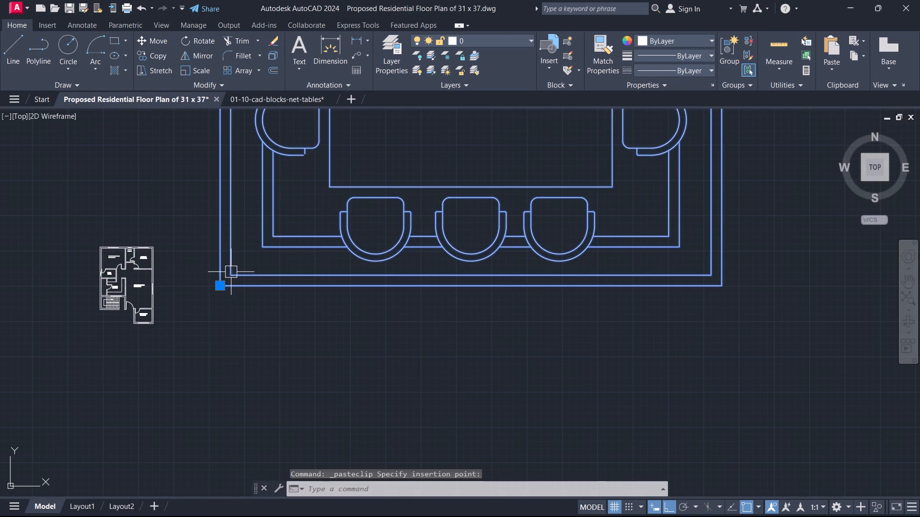
pyautogui.write('SC')
pyautogui.press('space')
pyautogui.click(214, 291)
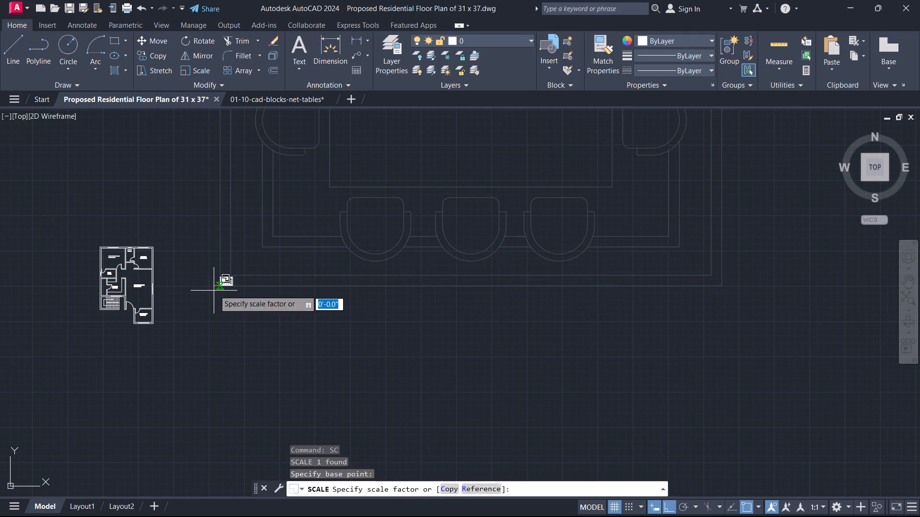
pyautogui.scroll(2, 230, 279)
pyautogui.moveTo(233, 277); pyautogui.dragTo(362, 253, button='middle')
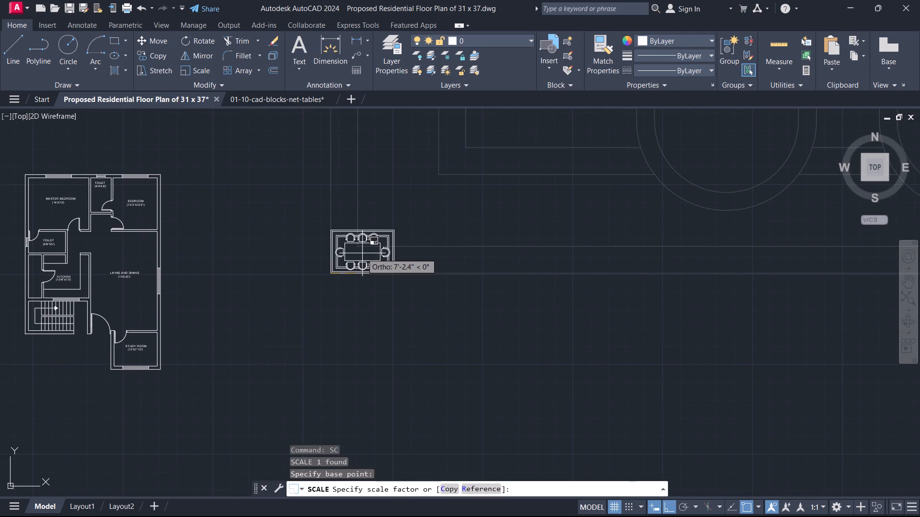
pyautogui.click(363, 253)
# Move the dining table block by its centre about 54' horizontally into the upper part of the Living and Dining room.
pyautogui.click(384, 293)
pyautogui.click(368, 261)
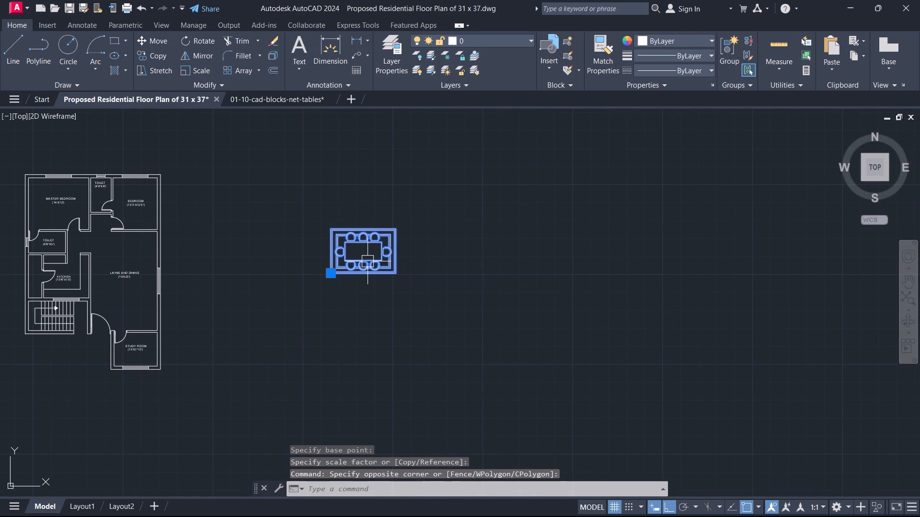
pyautogui.write('M')
pyautogui.press('space')
pyautogui.scroll(2, 368, 261)
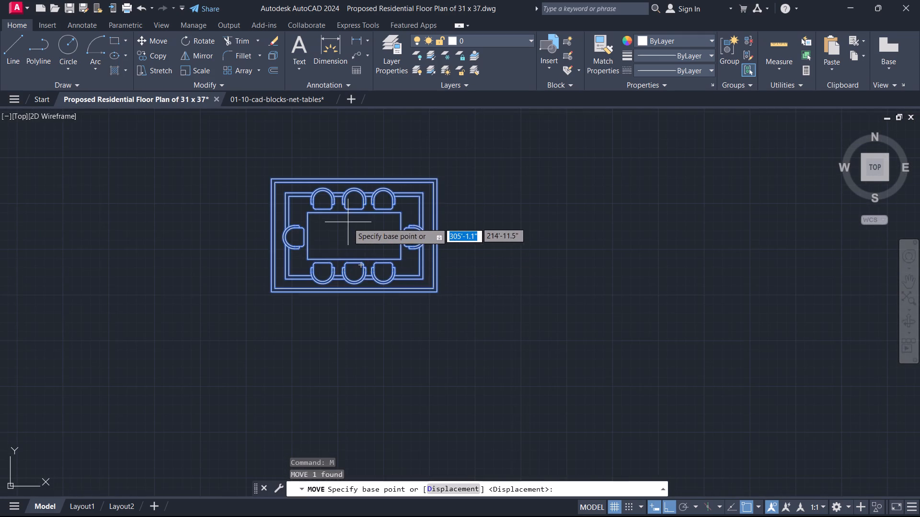
pyautogui.click(352, 233)
pyautogui.scroll(-3, 337, 240)
pyautogui.moveTo(333, 241); pyautogui.dragTo(408, 237, button='middle')
pyautogui.scroll(3, 242, 257)
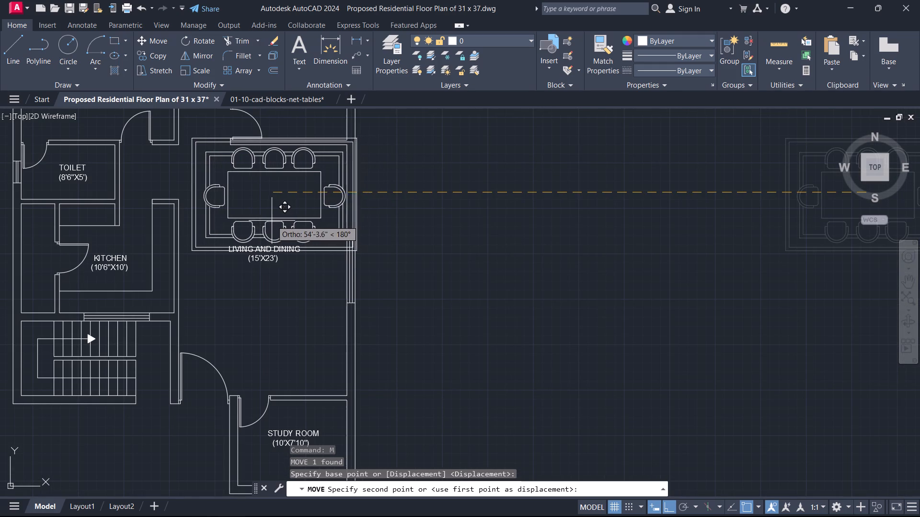
pyautogui.click(271, 221)
pyautogui.press('Escape')
# Scale the dining table block about its centre by a freehand factor of about 0.6 so it fits between the walls.
pyautogui.click(302, 223)
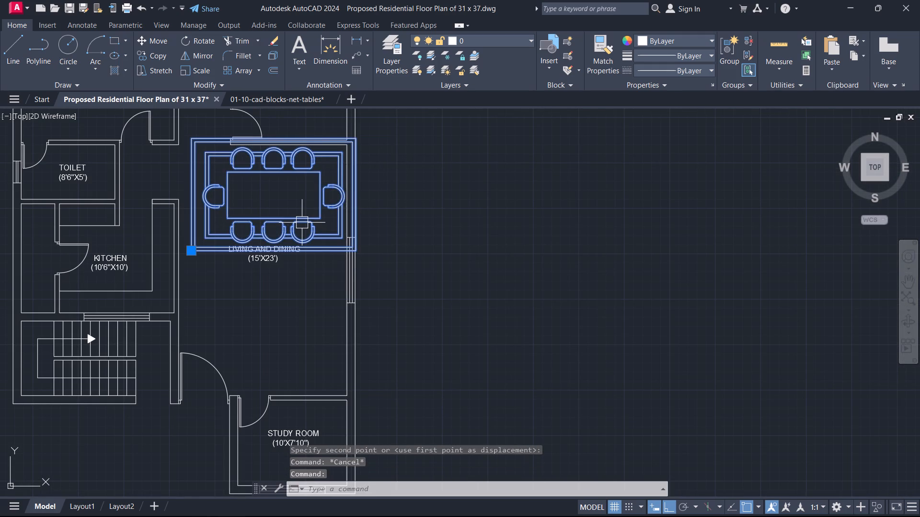
pyautogui.write('SC')
pyautogui.press('space')
pyautogui.scroll(1, 300, 214)
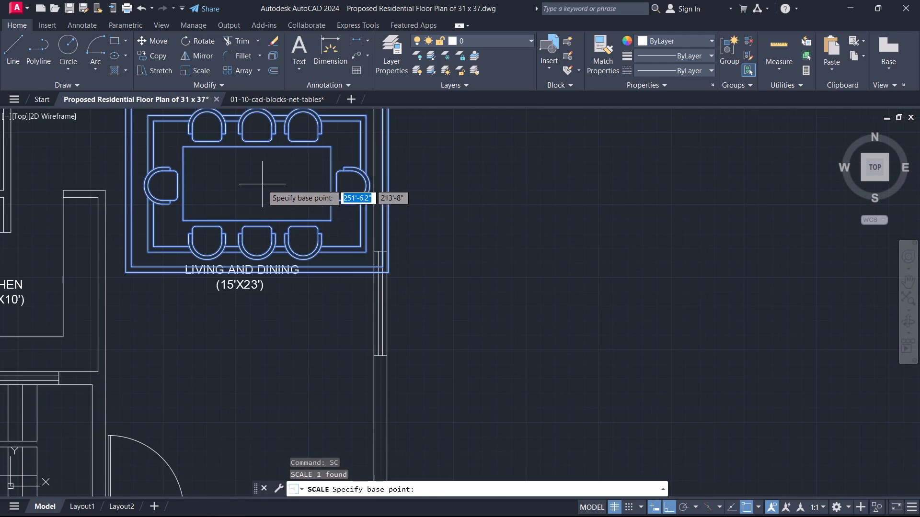
pyautogui.click(256, 186)
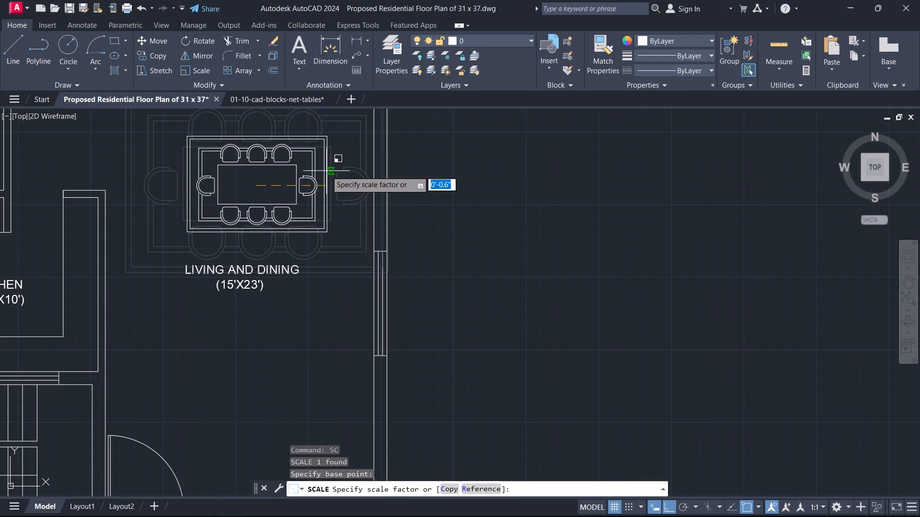
pyautogui.click(330, 169)
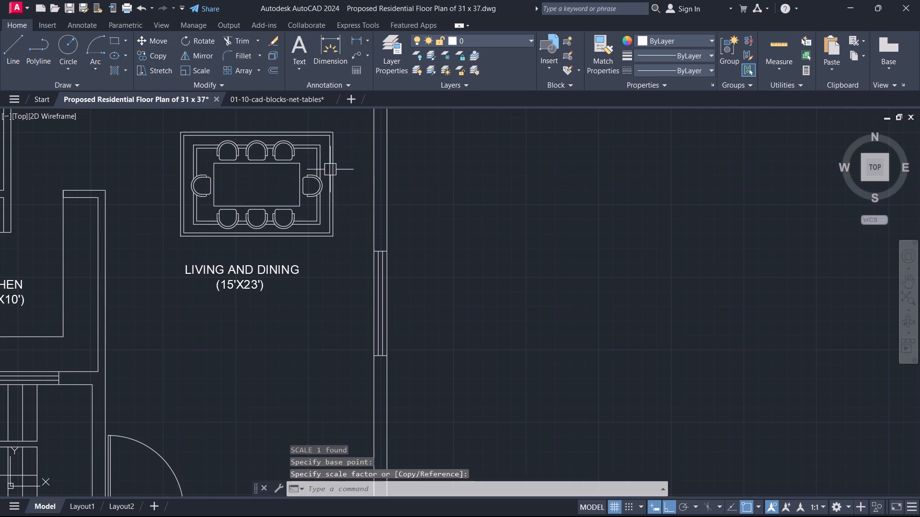
pyautogui.press('Escape')
# Move the dining table block diagonally toward the room's upper-right corner, just below the bedroom wall.
pyautogui.moveTo(279, 186); pyautogui.dragTo(375, 212, button='middle')
pyautogui.moveTo(379, 215); pyautogui.dragTo(376, 211)
pyautogui.click(308, 163)
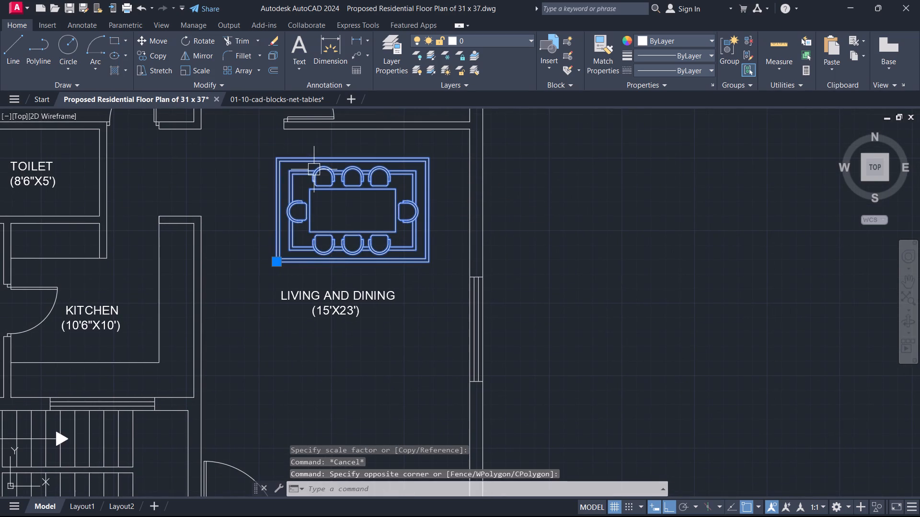
pyautogui.write('M')
pyautogui.press('space')
pyautogui.scroll(1, 342, 191)
pyautogui.click(367, 219)
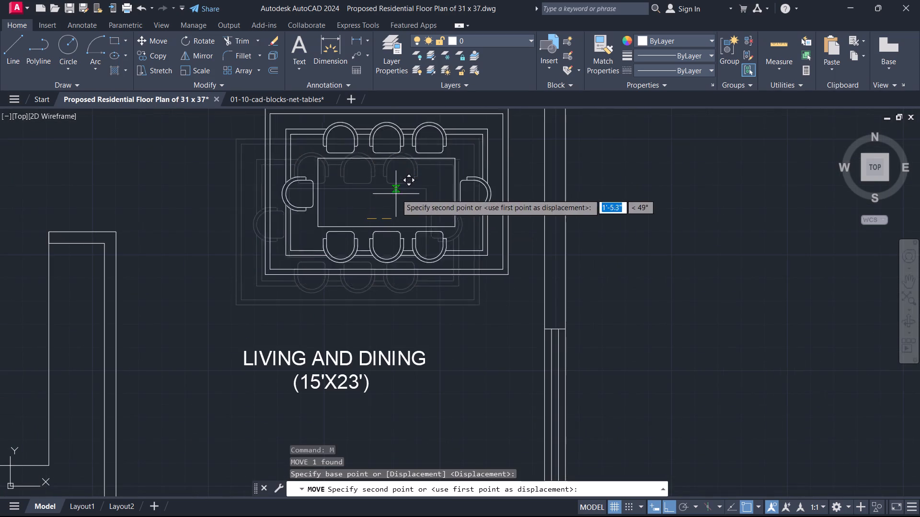
pyautogui.click(404, 184)
pyautogui.moveTo(417, 191); pyautogui.dragTo(364, 246, button='middle')
pyautogui.scroll(-1, 417, 191)
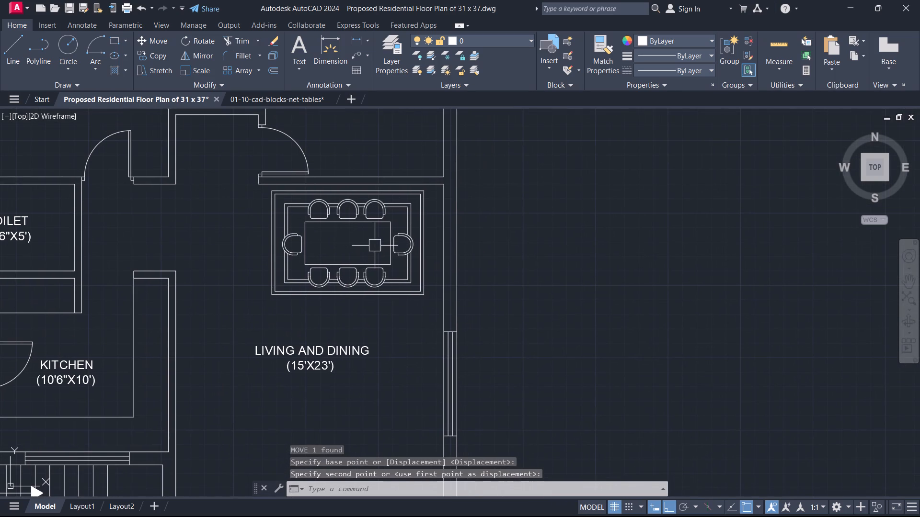
# Shift the dining table block slightly horizontally so its rug sits close to the Living and Dining room's exterior window wall.
pyautogui.click(395, 241)
pyautogui.press('space')
pyautogui.click(362, 248)
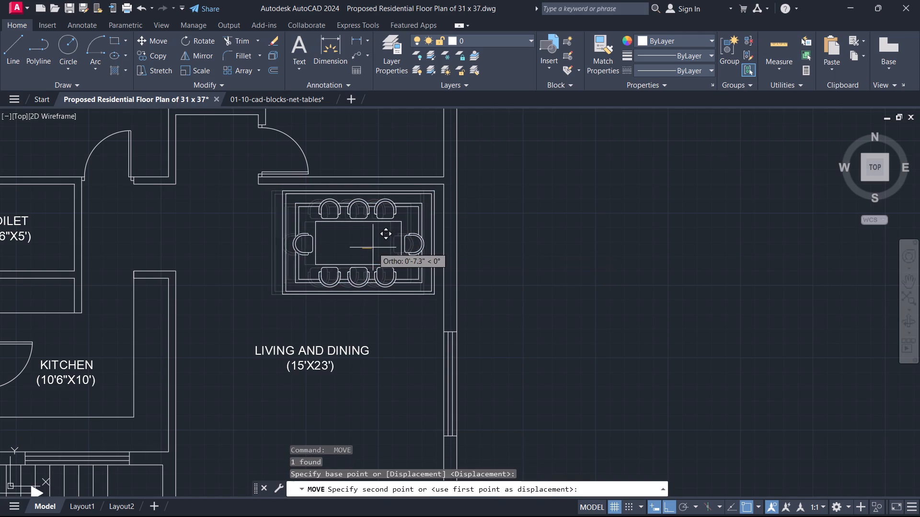
pyautogui.click(376, 246)
pyautogui.press('Escape')
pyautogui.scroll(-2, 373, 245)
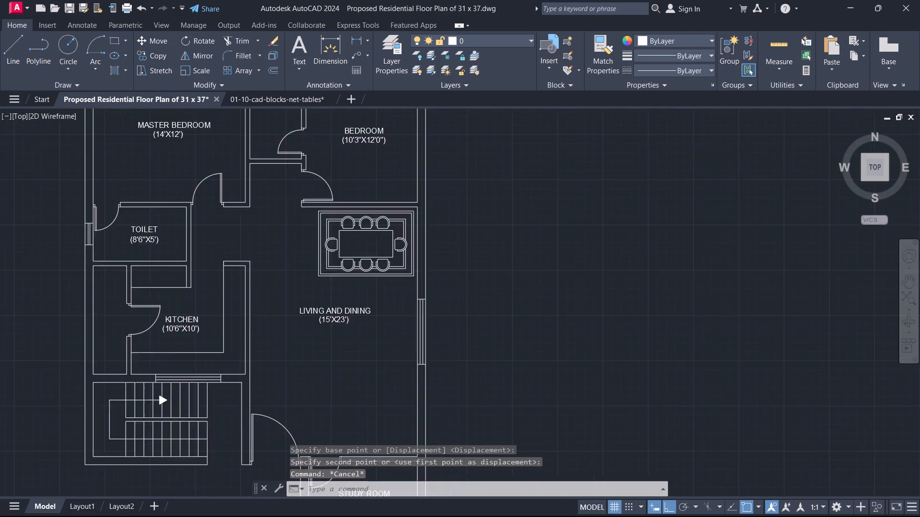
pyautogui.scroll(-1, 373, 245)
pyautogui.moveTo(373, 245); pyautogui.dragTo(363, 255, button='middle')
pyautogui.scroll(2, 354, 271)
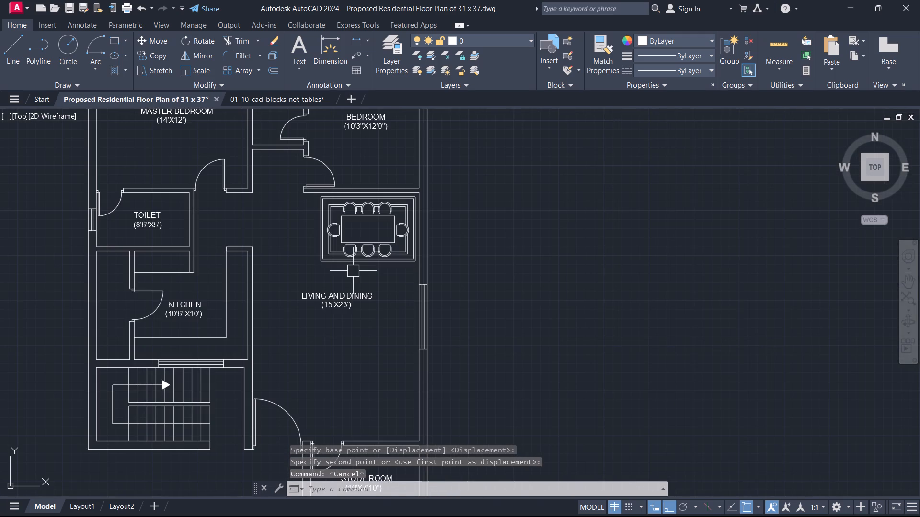
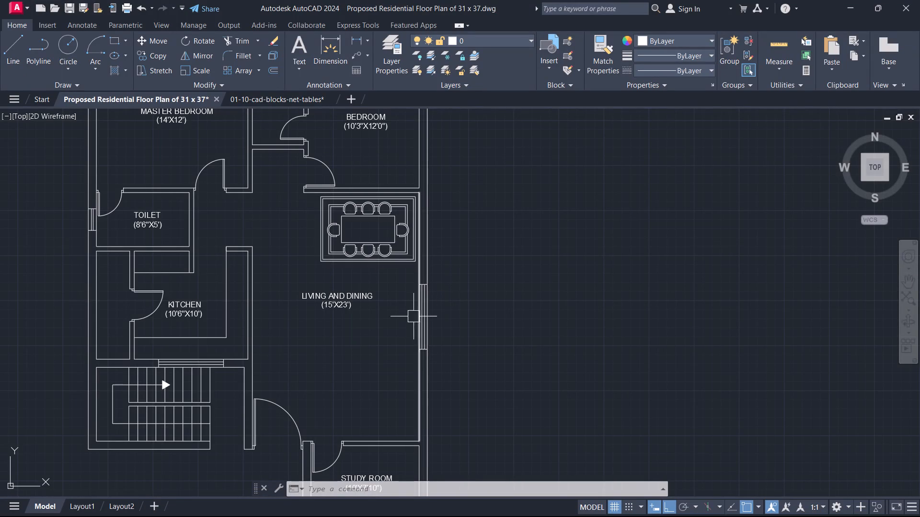
# Open the recent drawing 01-01-cad-blocks-net-beds.
pyautogui.moveTo(348, 319); pyautogui.dragTo(391, 330, button='middle')
pyautogui.scroll(1, 352, 320)
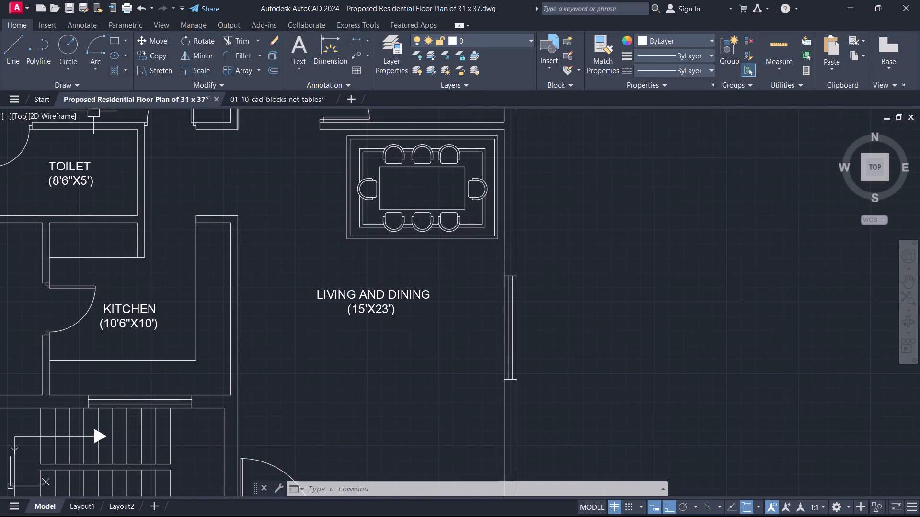
pyautogui.click(34, 97)
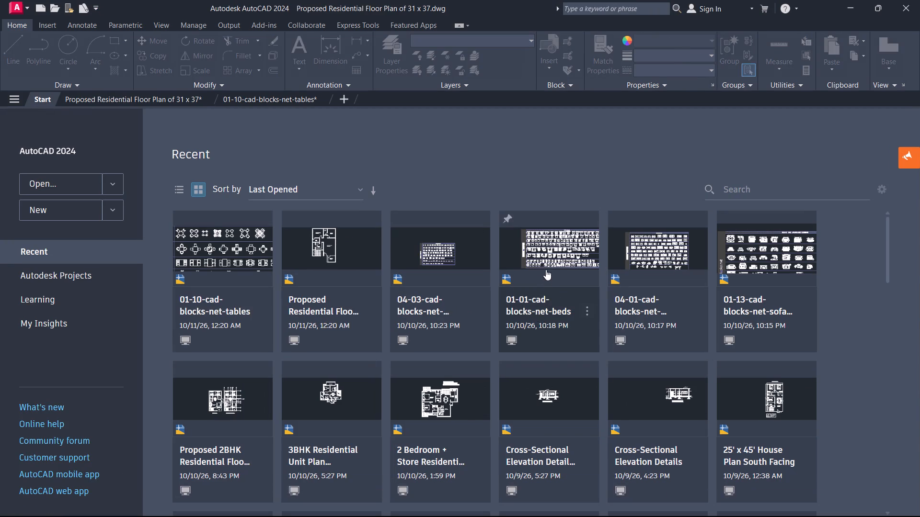
pyautogui.click(544, 309)
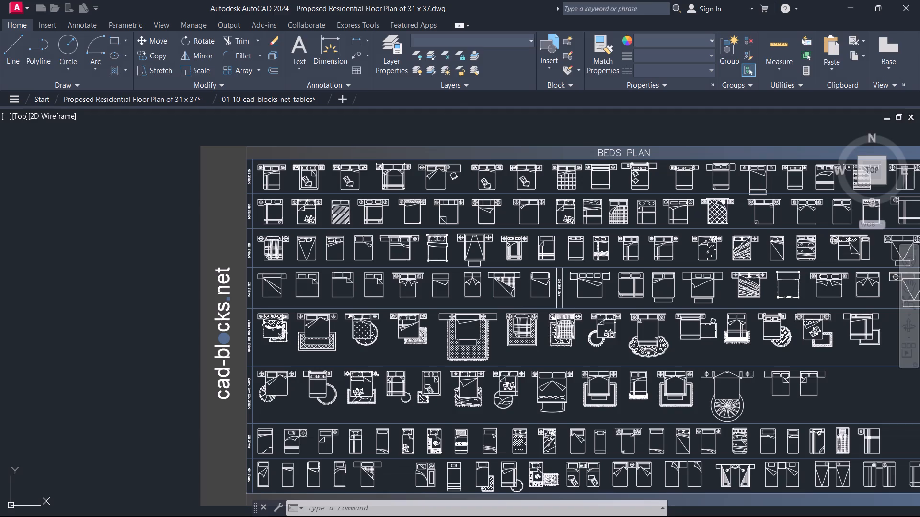
# Copy the double bed with corner carpet and two nightstands from the beds drawing and paste it beside the residential floor plan.
pyautogui.click(419, 316)
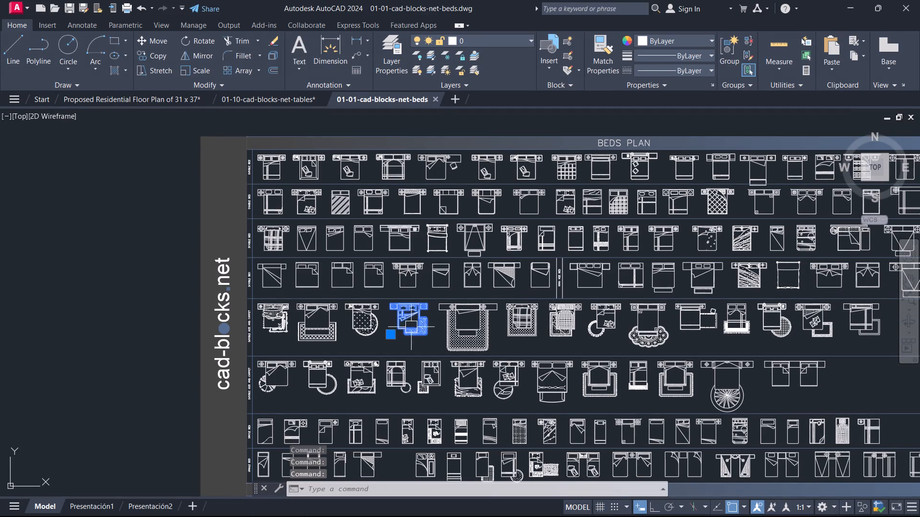
pyautogui.hotkey('ctrl', 'c')
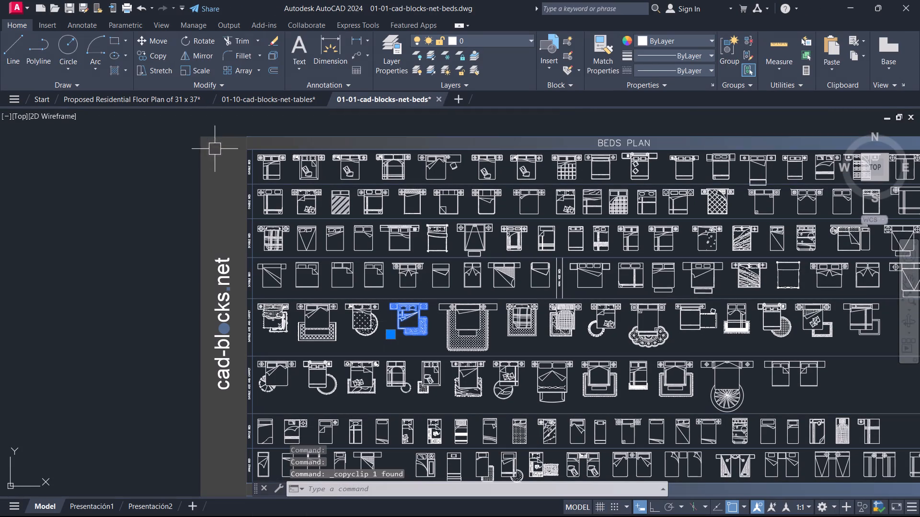
pyautogui.click(161, 98)
pyautogui.hotkey('ctrl', 'c')
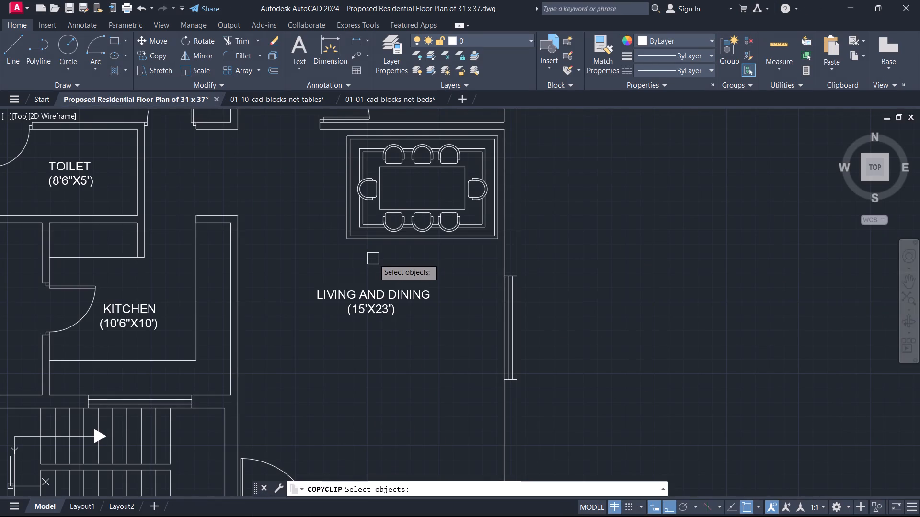
pyautogui.hotkey('ctrl', 'v')
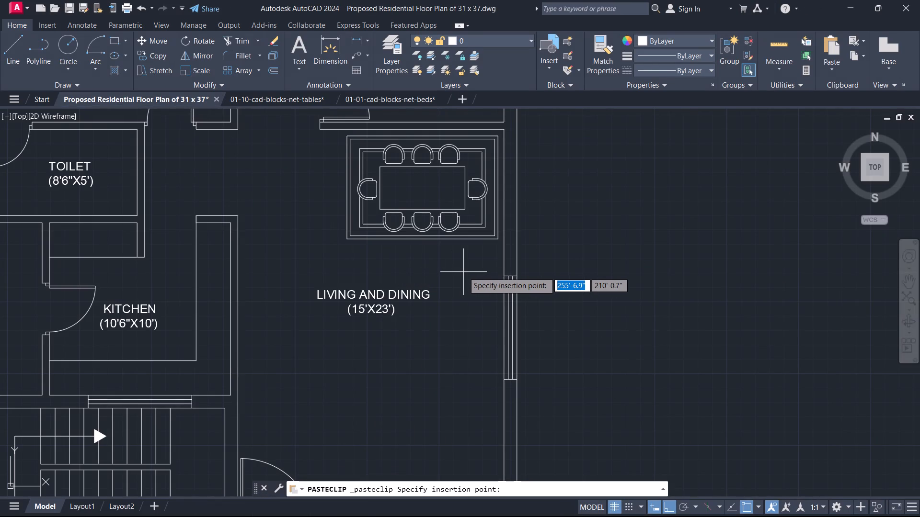
pyautogui.press('Escape')
pyautogui.hotkey('ctrl', 'v')
pyautogui.scroll(-4, 483, 276)
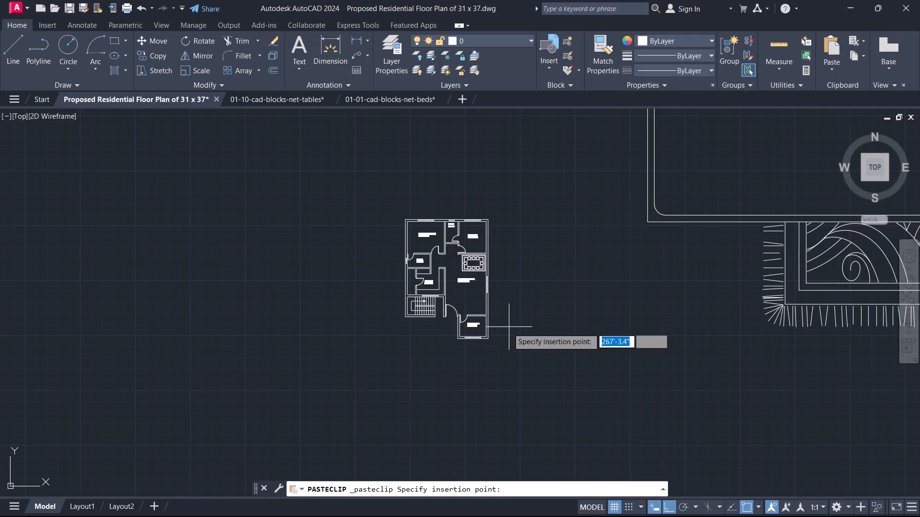
pyautogui.click(508, 328)
# Scale the pasted bed block down freehand from the bed frame's lower-left corner to near room size.
pyautogui.scroll(-3, 540, 337)
pyautogui.moveTo(545, 333); pyautogui.dragTo(475, 369, button='middle')
pyautogui.click(604, 332)
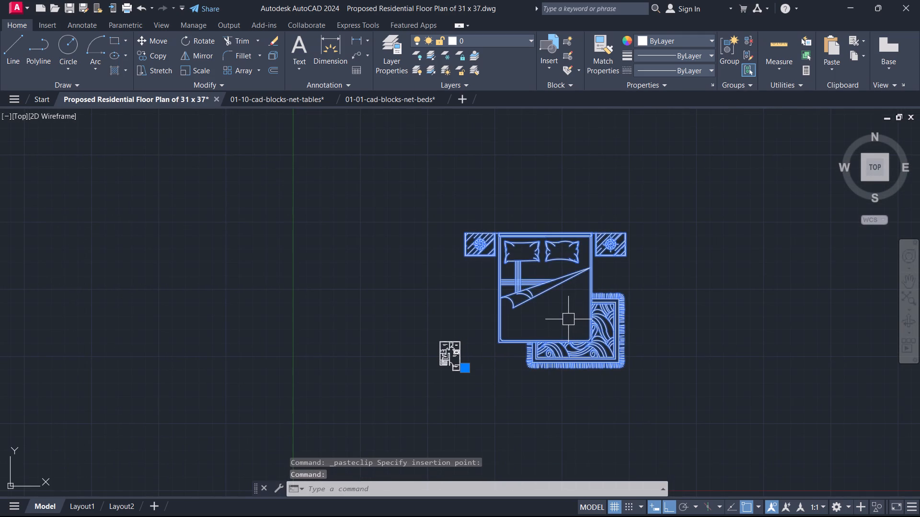
pyautogui.press('s')
pyautogui.press('c')
pyautogui.press('space')
pyautogui.scroll(2, 521, 313)
pyautogui.scroll(2, 486, 385)
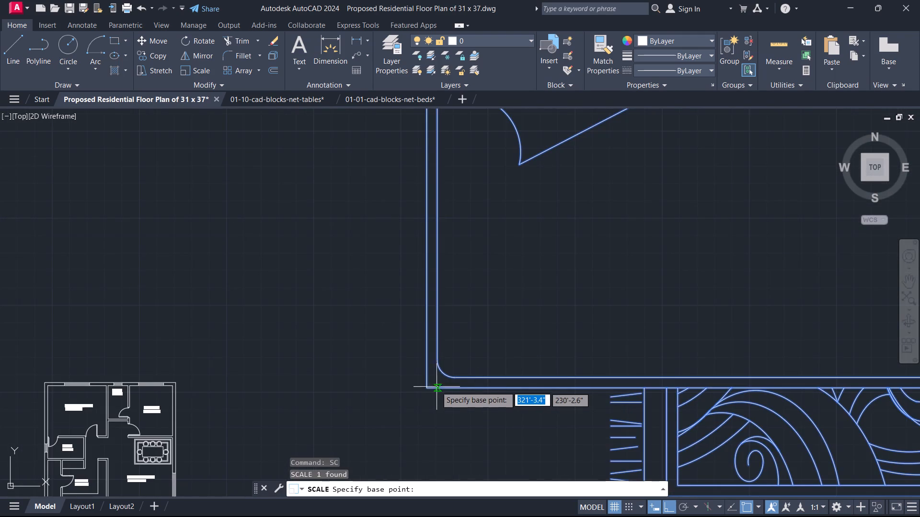
pyautogui.click(427, 386)
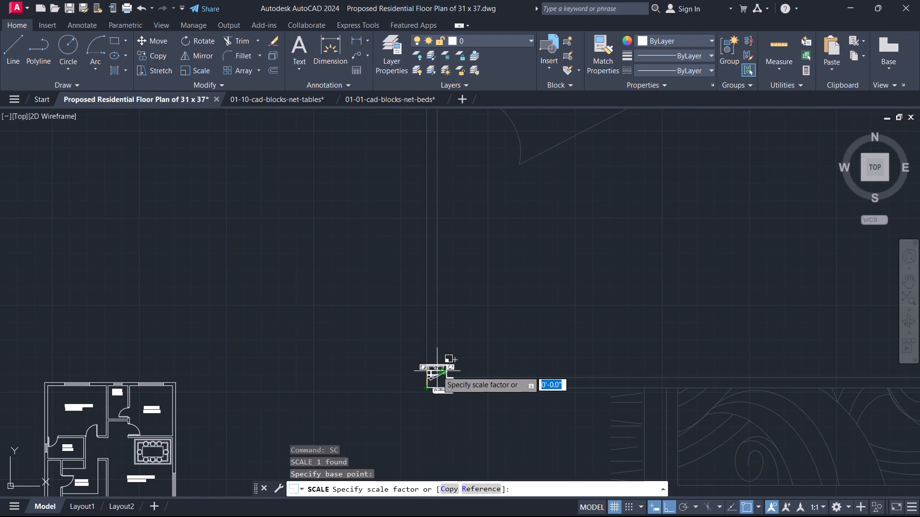
pyautogui.click(443, 361)
pyautogui.scroll(1, 444, 383)
pyautogui.moveTo(444, 383); pyautogui.dragTo(469, 384, button='middle')
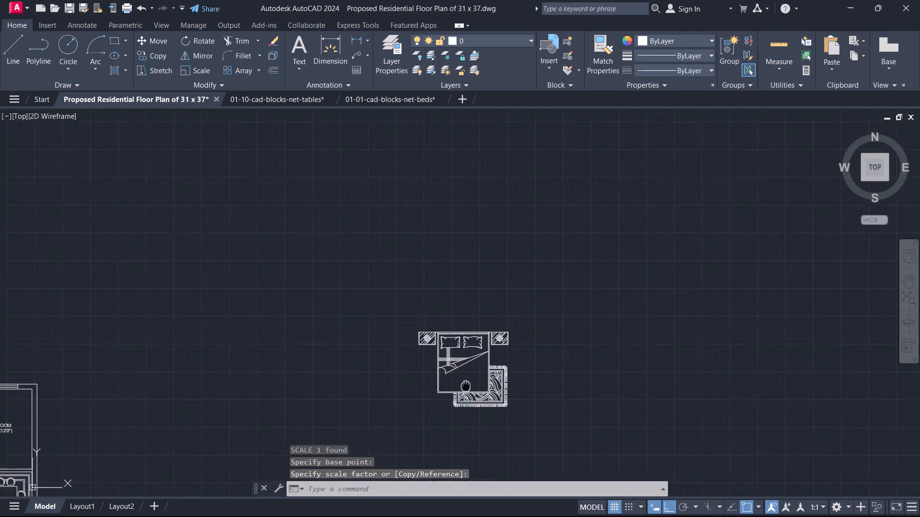
# Scale the bed block down further from its lower-left frame corner so it fits within the bedroom's width.
pyautogui.moveTo(469, 384); pyautogui.dragTo(499, 371, button='middle')
pyautogui.click(536, 409)
pyautogui.click(490, 357)
pyautogui.moveTo(494, 383); pyautogui.dragTo(687, 362, button='middle')
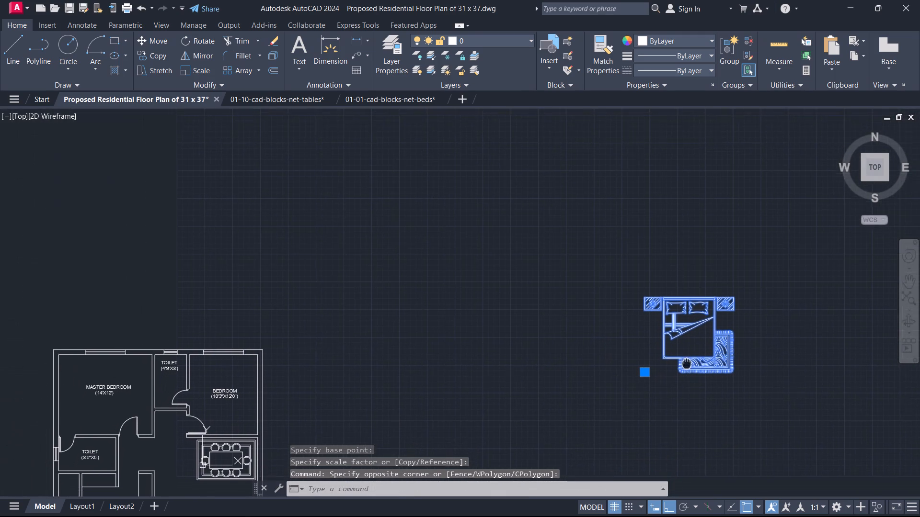
pyautogui.moveTo(687, 362); pyautogui.dragTo(688, 361, button='middle')
pyautogui.press('s')
pyautogui.press('c')
pyautogui.press('space')
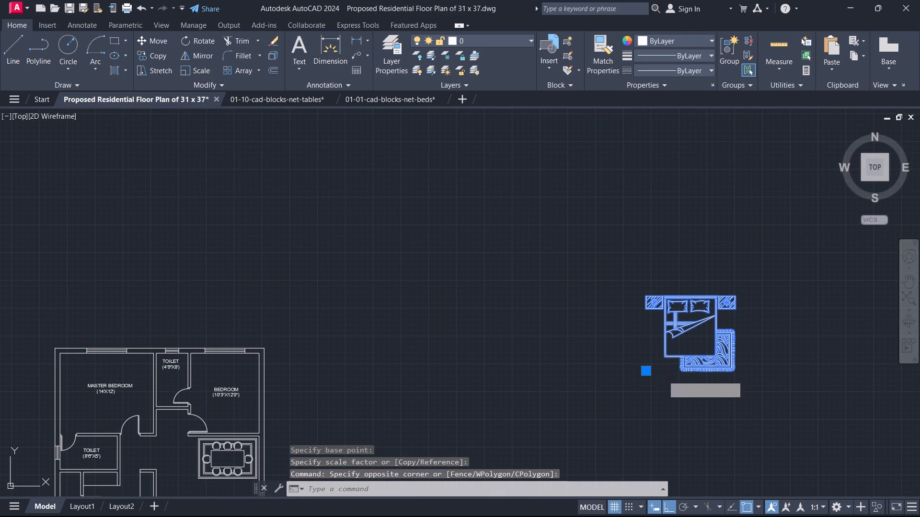
pyautogui.scroll(3, 656, 373)
pyautogui.click(689, 327)
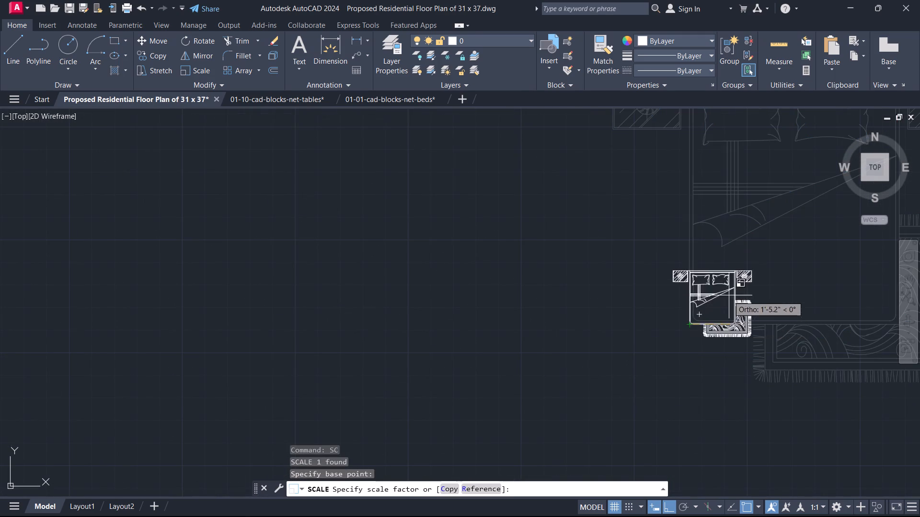
pyautogui.moveTo(729, 295); pyautogui.dragTo(390, 339, button='middle')
pyautogui.click(476, 260)
pyautogui.press('Escape')
# Copy the bed block by a point just above its headboard's middle into the BEDROOM, centred below the window on the upper wall.
pyautogui.scroll(-4, 469, 313)
pyautogui.moveTo(466, 314); pyautogui.dragTo(530, 335, button='middle')
pyautogui.click(534, 337)
pyautogui.scroll(1, 497, 380)
pyautogui.press('c')
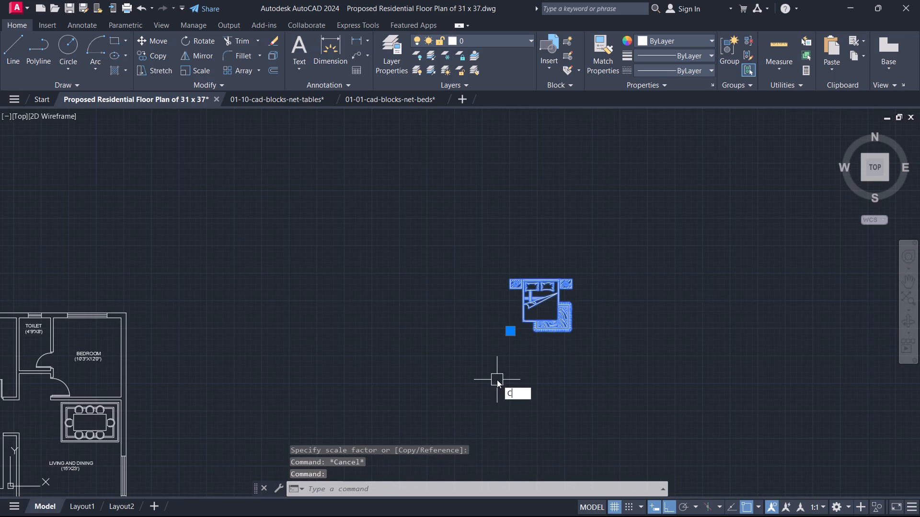
pyautogui.press('o')
pyautogui.press('space')
pyautogui.scroll(2, 478, 314)
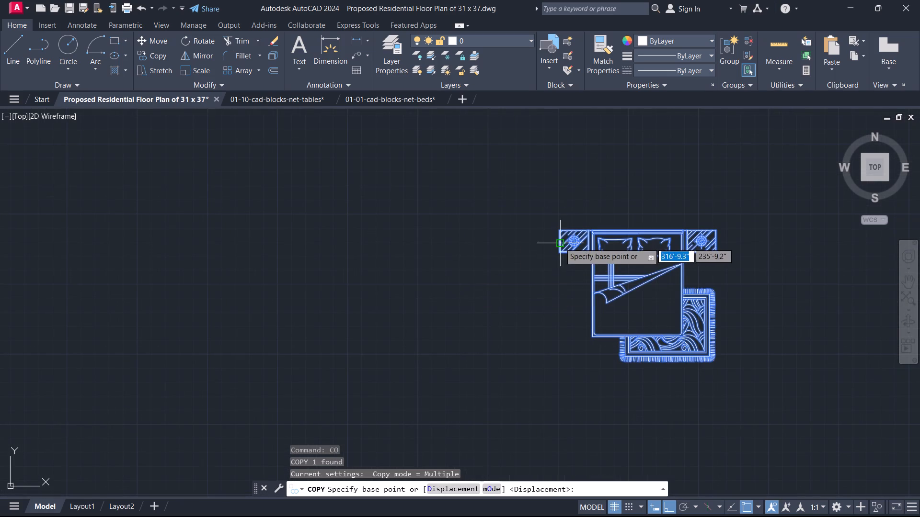
pyautogui.scroll(2, 627, 220)
pyautogui.middleClick(628, 221)
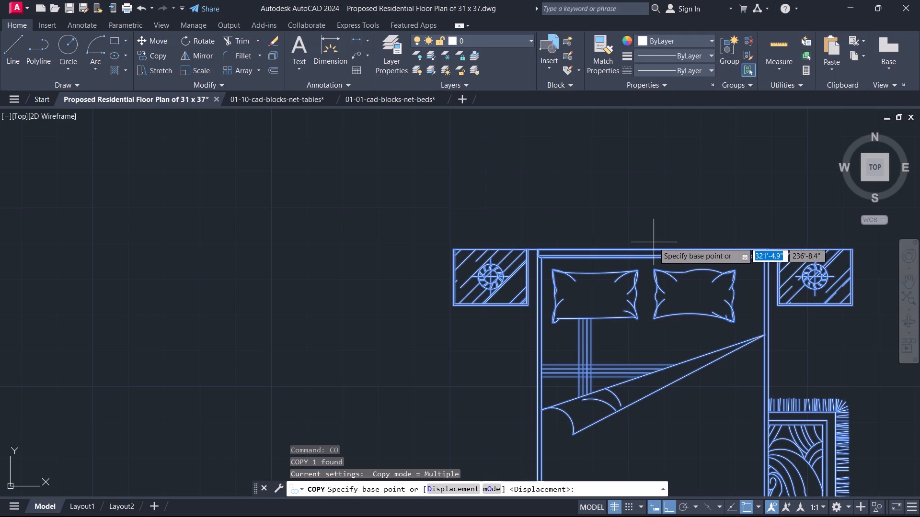
pyautogui.click(654, 242)
pyautogui.scroll(-5, 609, 315)
pyautogui.moveTo(402, 412); pyautogui.dragTo(626, 343, button='middle')
pyautogui.scroll(3, 504, 241)
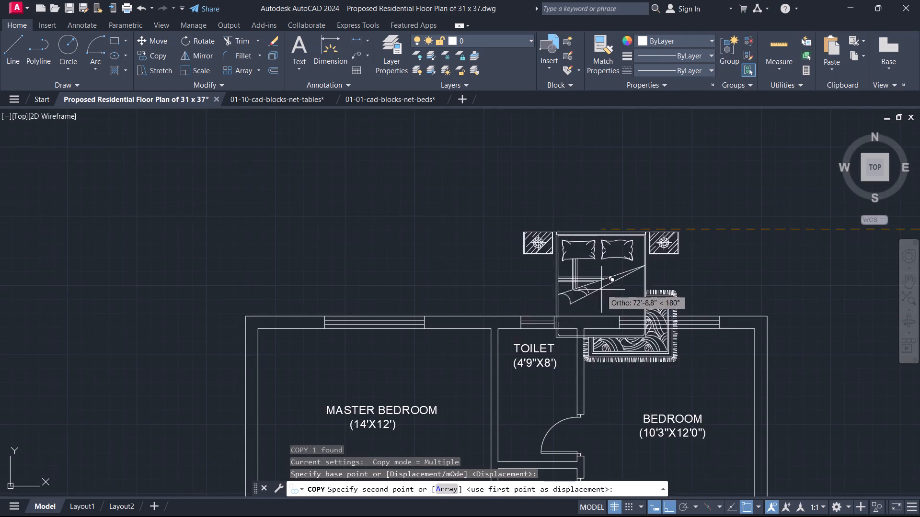
pyautogui.scroll(1, 615, 299)
pyautogui.click(703, 346)
pyautogui.scroll(-1, 693, 372)
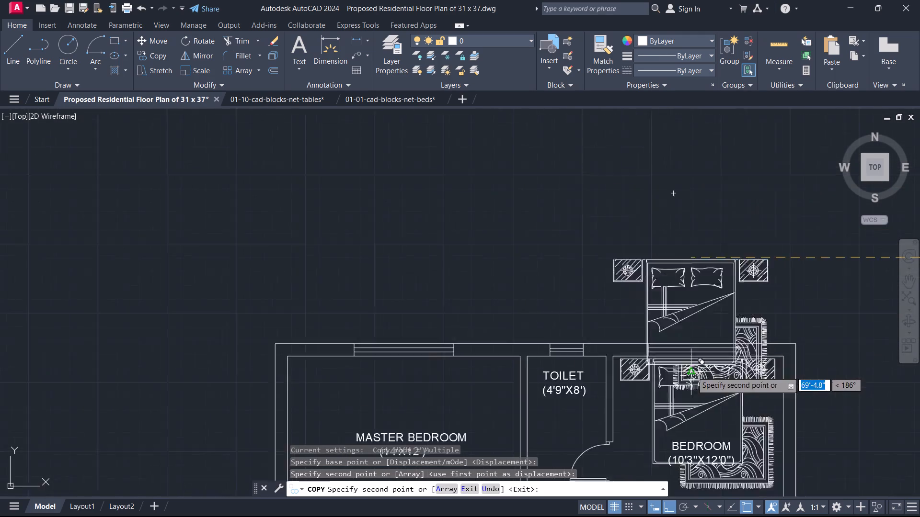
pyautogui.scroll(-2, 691, 371)
pyautogui.moveTo(687, 368); pyautogui.dragTo(629, 287, button='middle')
pyautogui.scroll(3, 635, 295)
pyautogui.press('Escape')
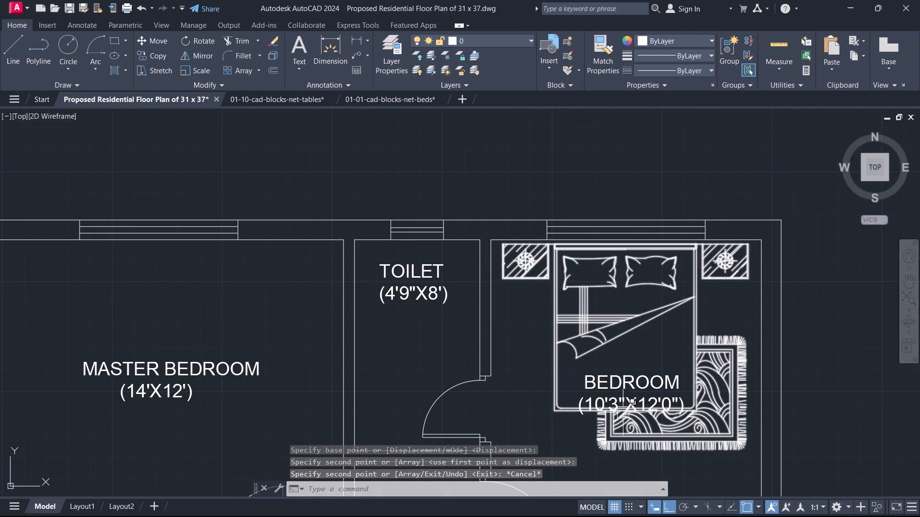
# Move the BEDROOM (10'3"X12'0") label slightly upward over the bed.
pyautogui.scroll(1, 630, 388)
pyautogui.click(630, 388)
pyautogui.press('m')
pyautogui.press('space')
pyautogui.click(626, 382)
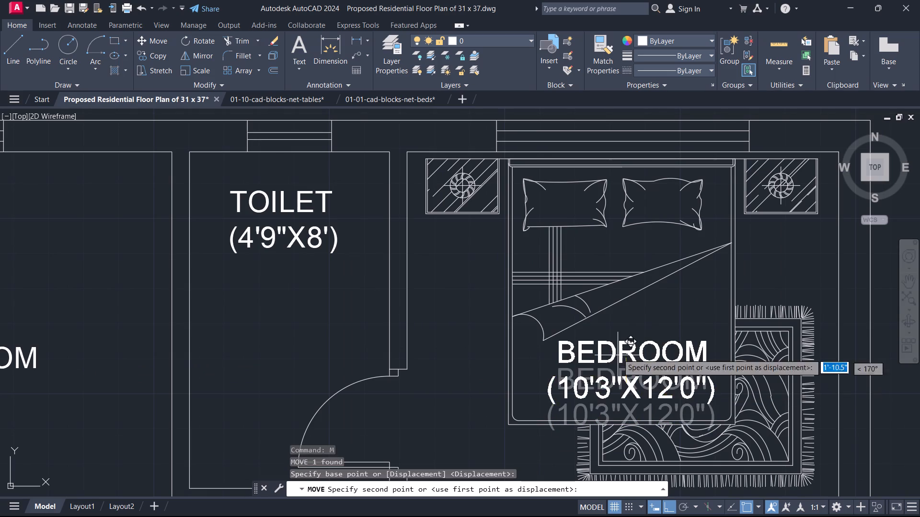
pyautogui.click(622, 351)
pyautogui.press('Escape')
# Copy the BEDROOM's bed block about 17'-8.5" horizontally into the MASTER BEDROOM, centring it below the window on the upper wall.
pyautogui.scroll(-3, 574, 331)
pyautogui.moveTo(538, 340); pyautogui.dragTo(538, 340, button='middle')
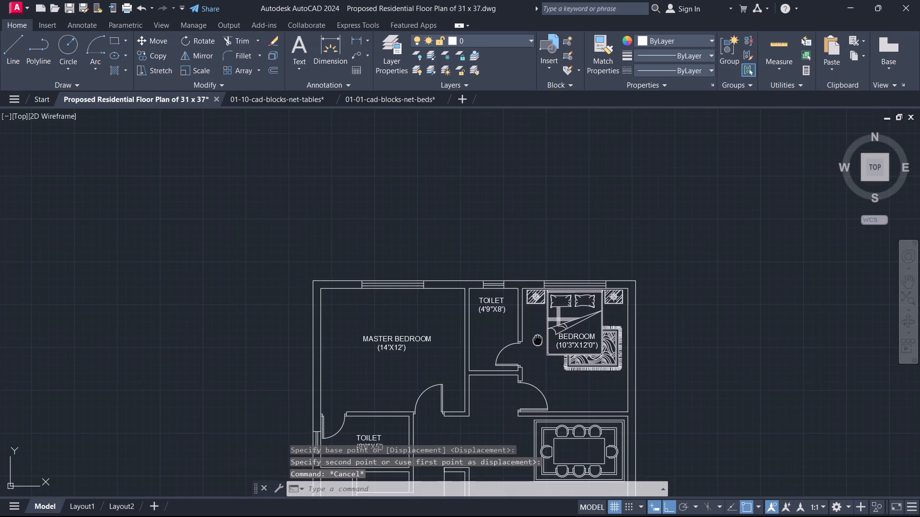
pyautogui.moveTo(538, 340); pyautogui.dragTo(444, 315, button='middle')
pyautogui.moveTo(394, 326); pyautogui.dragTo(434, 379, button='middle')
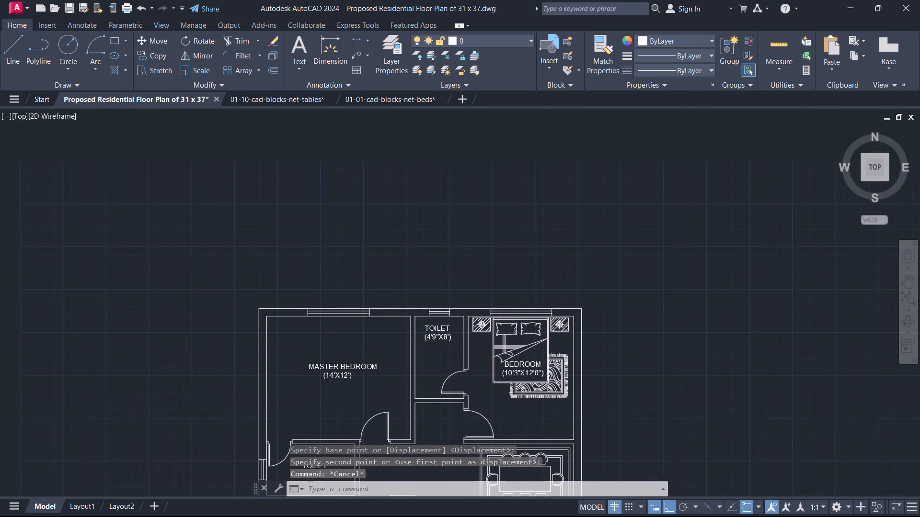
pyautogui.scroll(-1, 635, 350)
pyautogui.moveTo(628, 350); pyautogui.dragTo(458, 394, button='middle')
pyautogui.scroll(2, 838, 376)
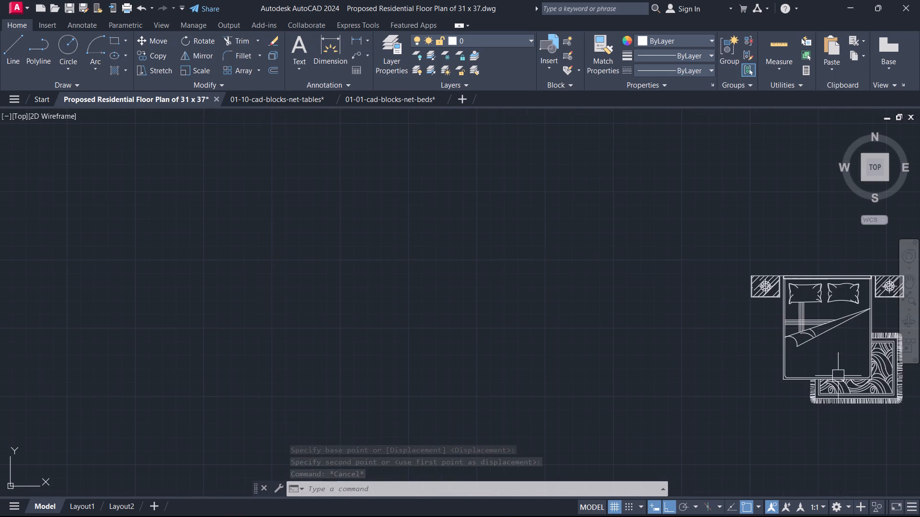
pyautogui.scroll(-1, 358, 422)
pyautogui.moveTo(358, 422); pyautogui.dragTo(730, 359, button='middle')
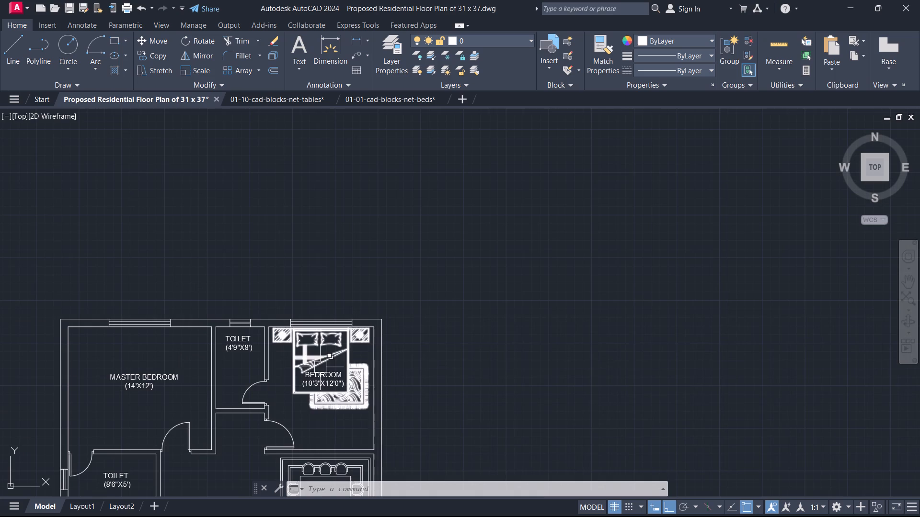
pyautogui.click(321, 367)
pyautogui.scroll(3, 273, 340)
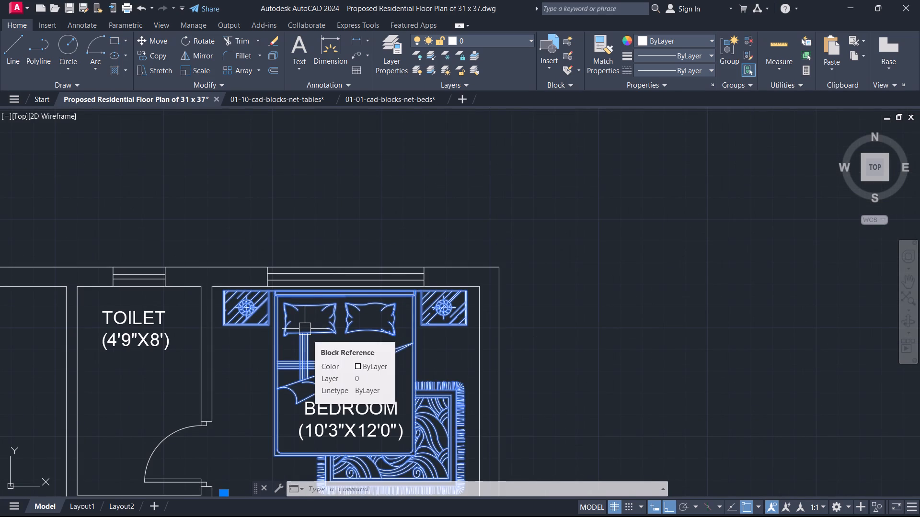
pyautogui.write('CO')
pyautogui.press('space')
pyautogui.scroll(1, 310, 330)
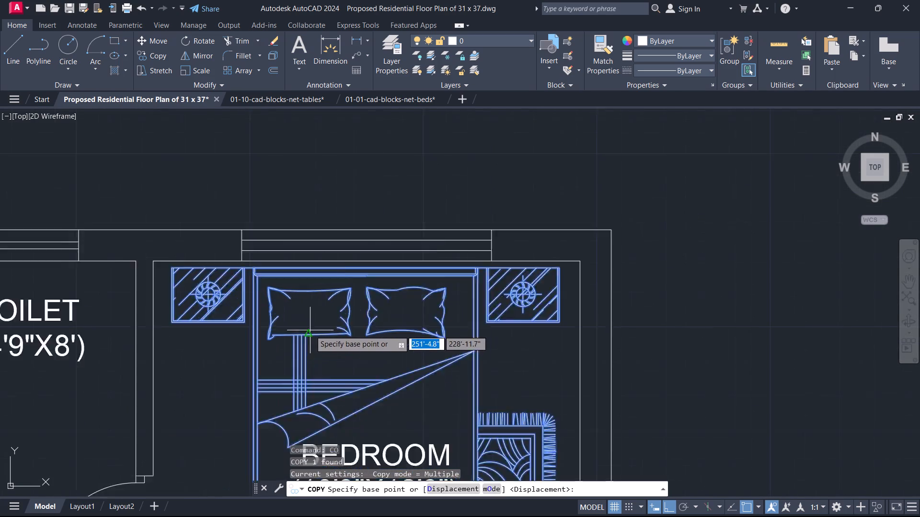
pyautogui.scroll(1, 310, 330)
pyautogui.click(401, 220)
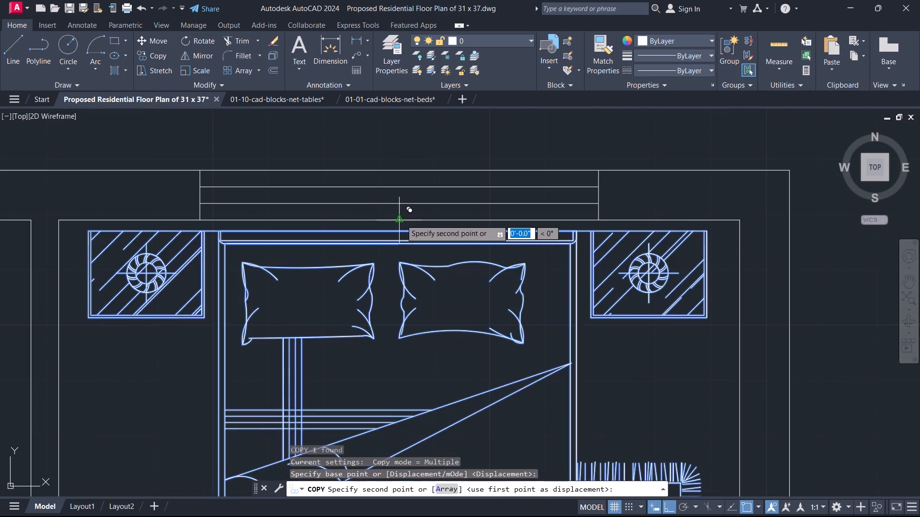
pyautogui.scroll(-2, 358, 291)
pyautogui.moveTo(356, 292); pyautogui.dragTo(759, 354, button='middle')
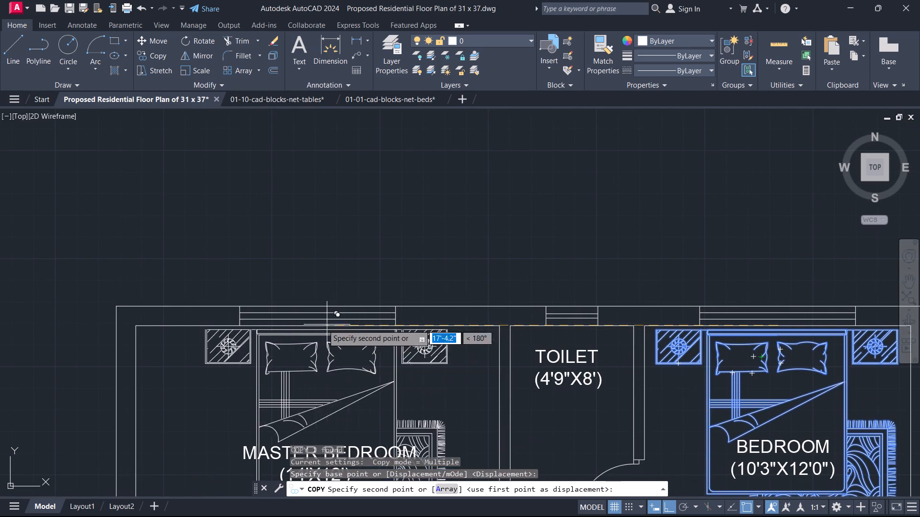
pyautogui.scroll(1, 289, 324)
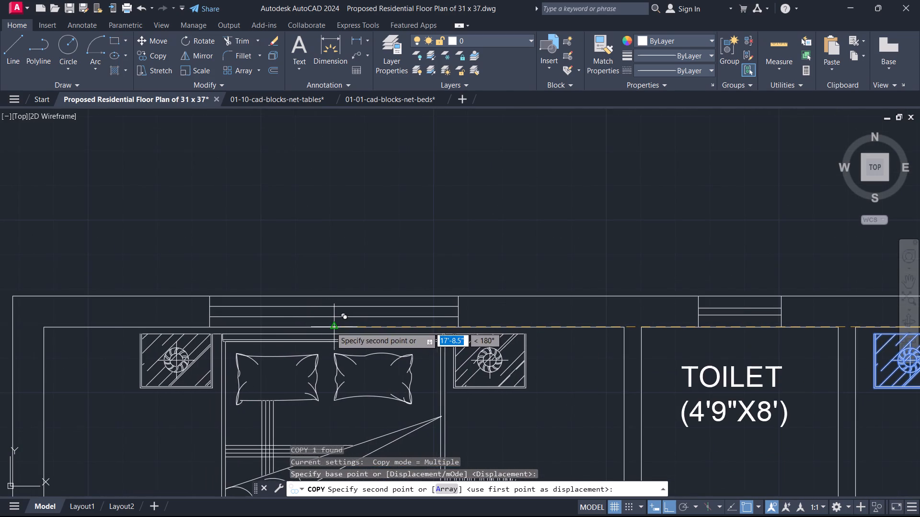
pyautogui.click(331, 327)
pyautogui.scroll(-2, 326, 368)
pyautogui.press('Escape')
# Move the MASTER BEDROOM (14'X12') label straight down, clear of the bed and carpet.
pyautogui.moveTo(326, 370); pyautogui.dragTo(347, 297, button='middle')
pyautogui.moveTo(381, 392); pyautogui.dragTo(563, 395, button='middle')
pyautogui.scroll(1, 382, 393)
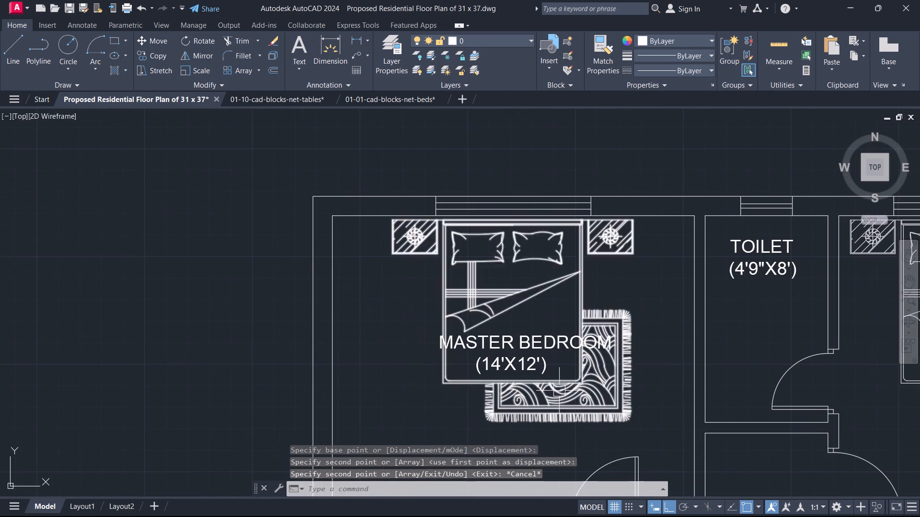
pyautogui.click(540, 359)
pyautogui.press('m')
pyautogui.press('space')
pyautogui.click(523, 353)
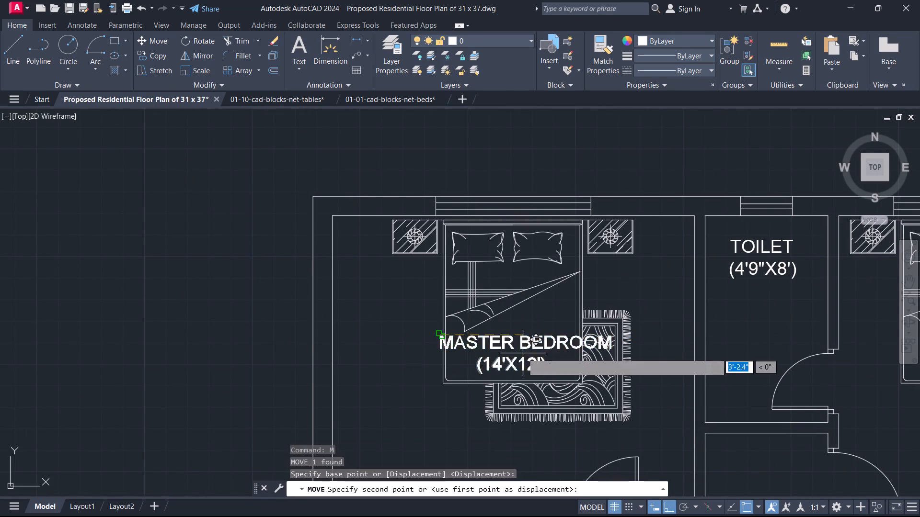
pyautogui.click(486, 432)
pyautogui.press('Escape')
pyautogui.scroll(-1, 491, 438)
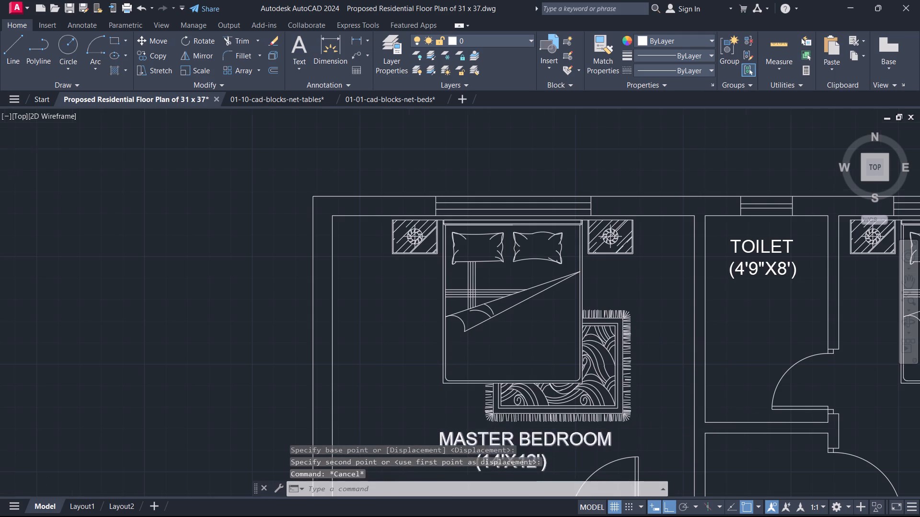
pyautogui.scroll(-1, 491, 438)
pyautogui.moveTo(492, 437); pyautogui.dragTo(437, 350, button='middle')
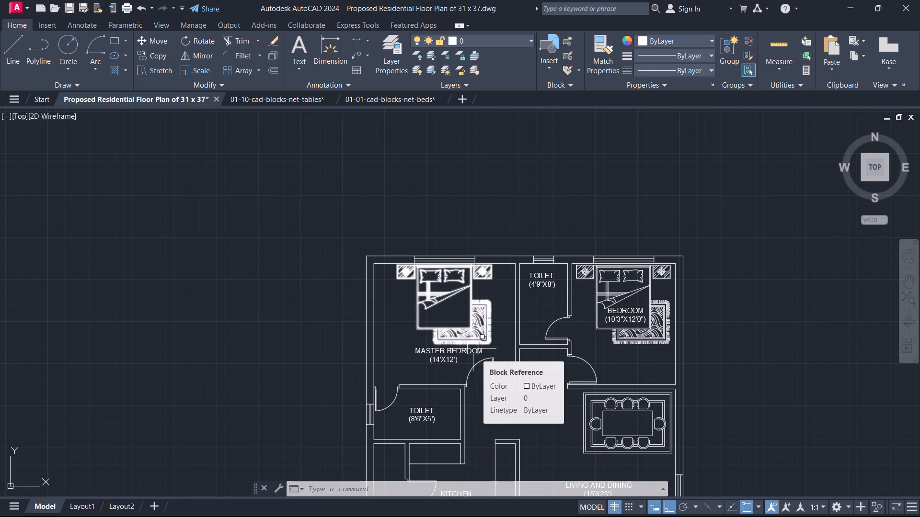
# Look over the floor plan from the furnished bedrooms down to the kitchen, stairs, and living and dining area.
pyautogui.moveTo(501, 258); pyautogui.dragTo(392, 202, button='middle')
pyautogui.moveTo(520, 270); pyautogui.dragTo(501, 214, button='middle')
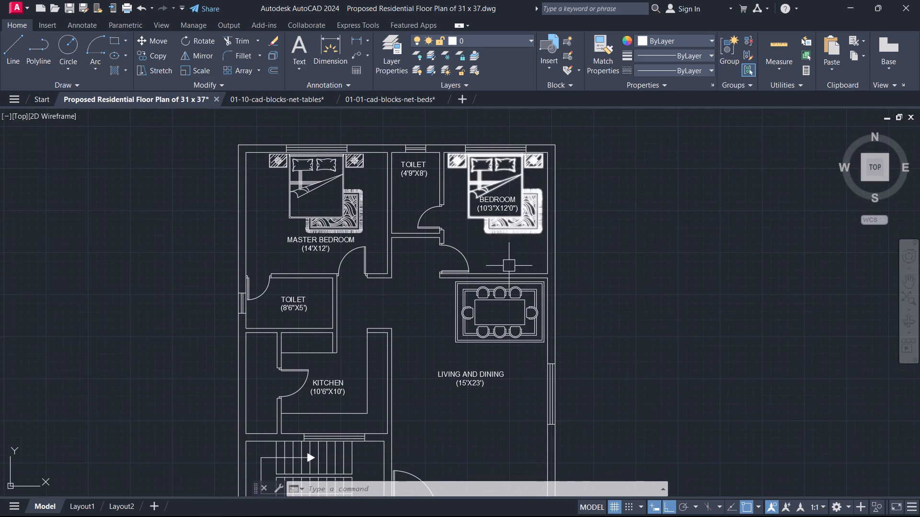
pyautogui.moveTo(413, 281); pyautogui.dragTo(413, 281, button='middle')
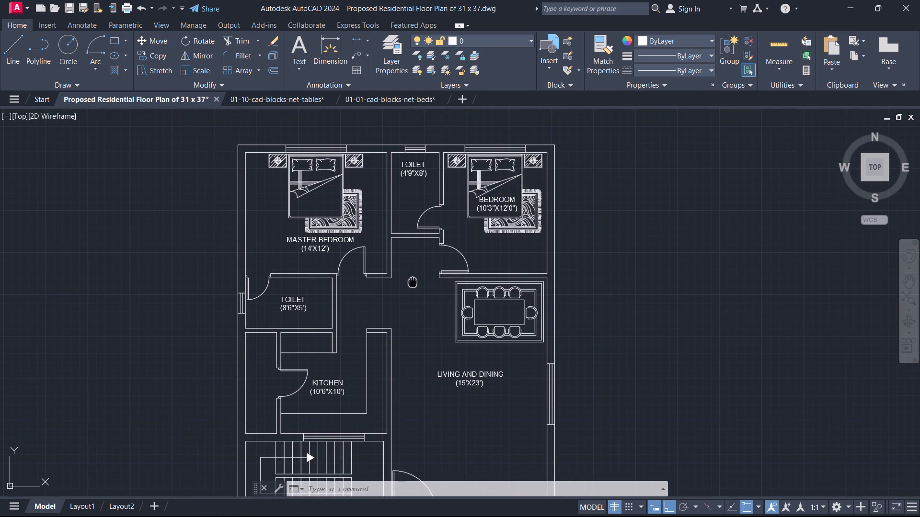
pyautogui.moveTo(413, 281); pyautogui.dragTo(463, 214, button='middle')
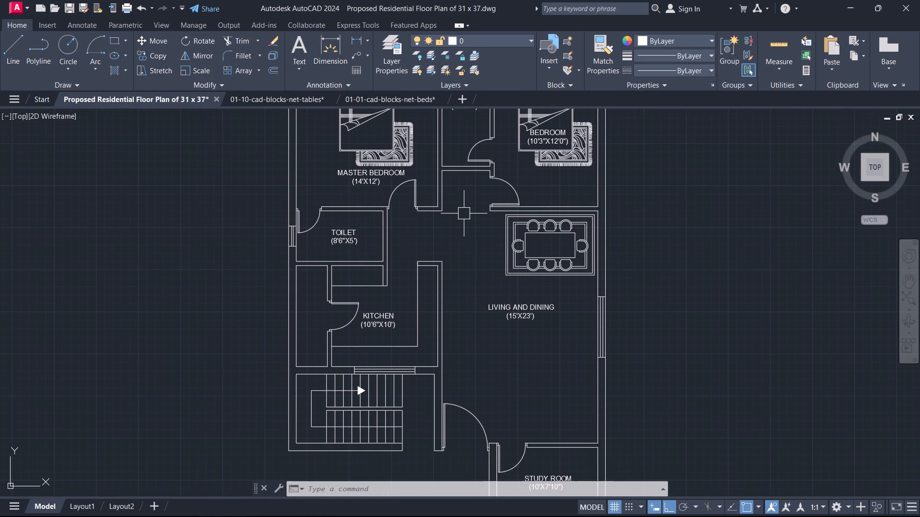
pyautogui.moveTo(465, 214); pyautogui.dragTo(464, 224, button='middle')
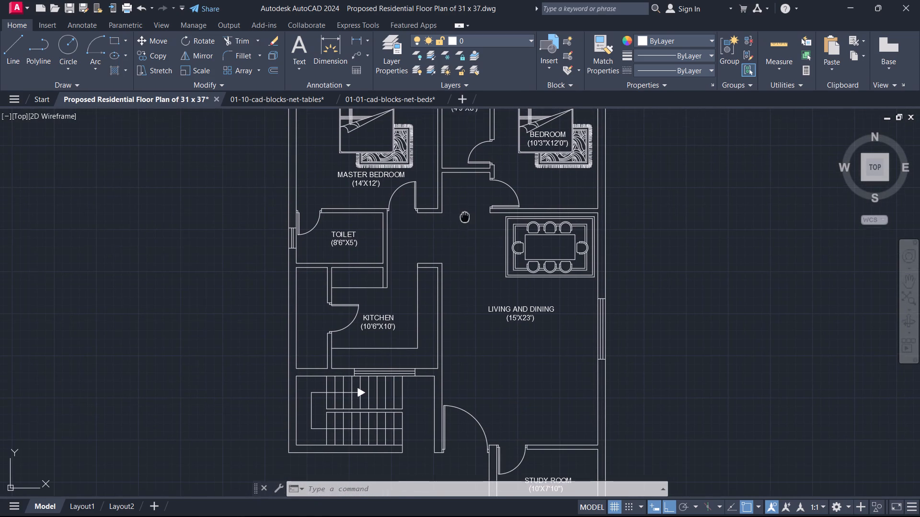
pyautogui.moveTo(464, 224); pyautogui.dragTo(467, 264, button='middle')
pyautogui.moveTo(460, 315); pyautogui.dragTo(390, 285, button='middle')
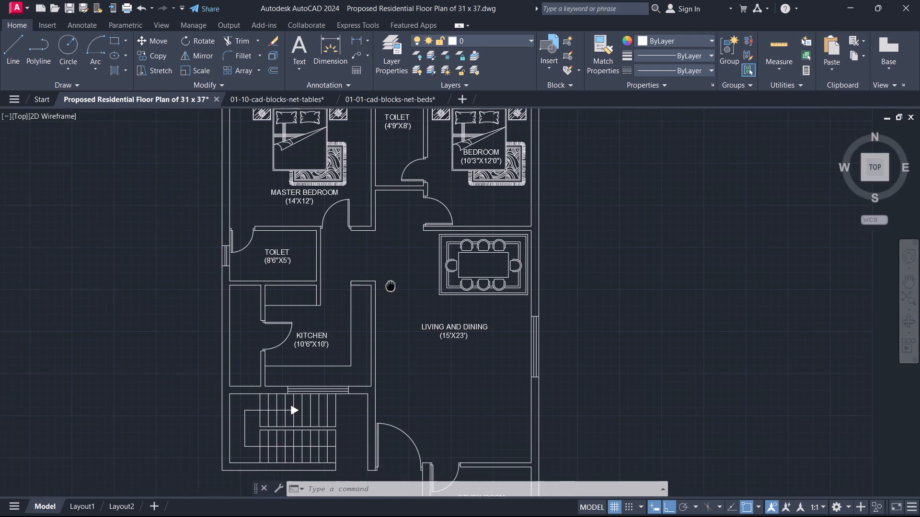
pyautogui.moveTo(390, 285); pyautogui.dragTo(397, 296, button='middle')
pyautogui.scroll(1, 405, 319)
pyautogui.scroll(-1, 389, 312)
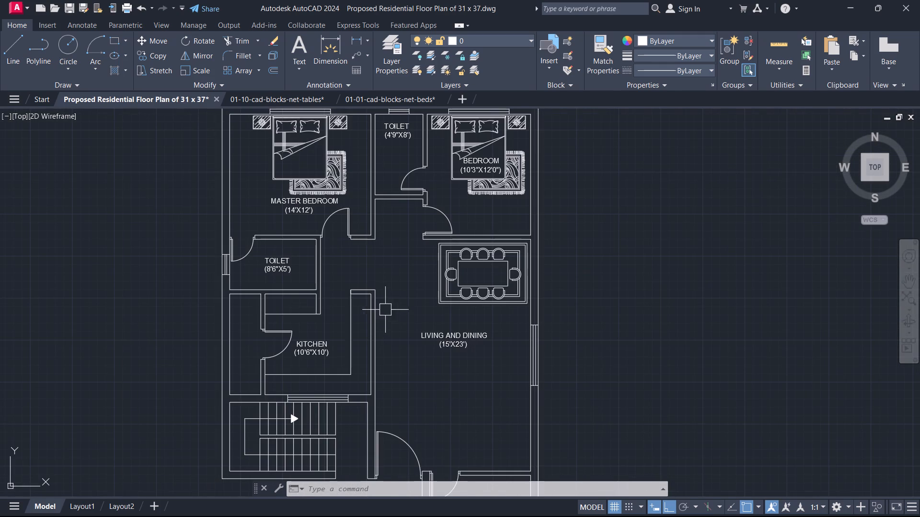
pyautogui.moveTo(323, 306); pyautogui.dragTo(392, 348, button='middle')
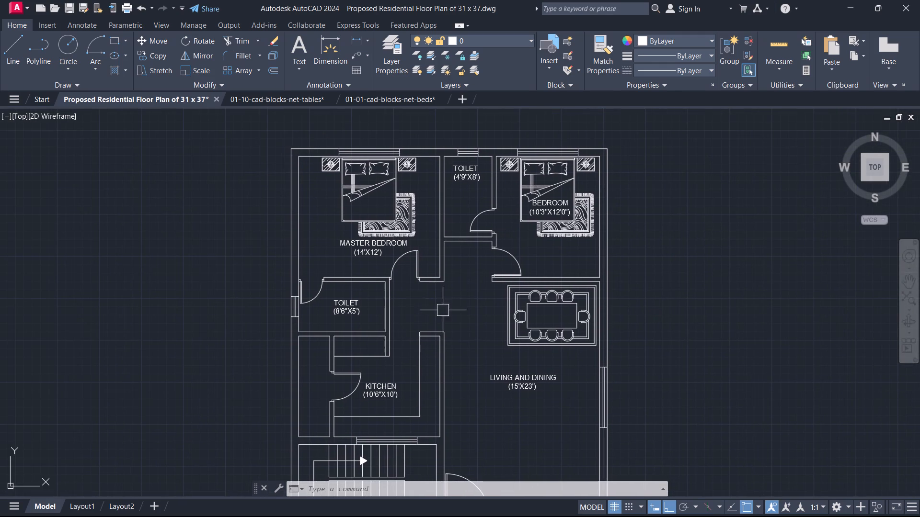
# Open the recent drawing 01-13-cad-blocks-net-sofa-armchairs-designs.
pyautogui.click(37, 97)
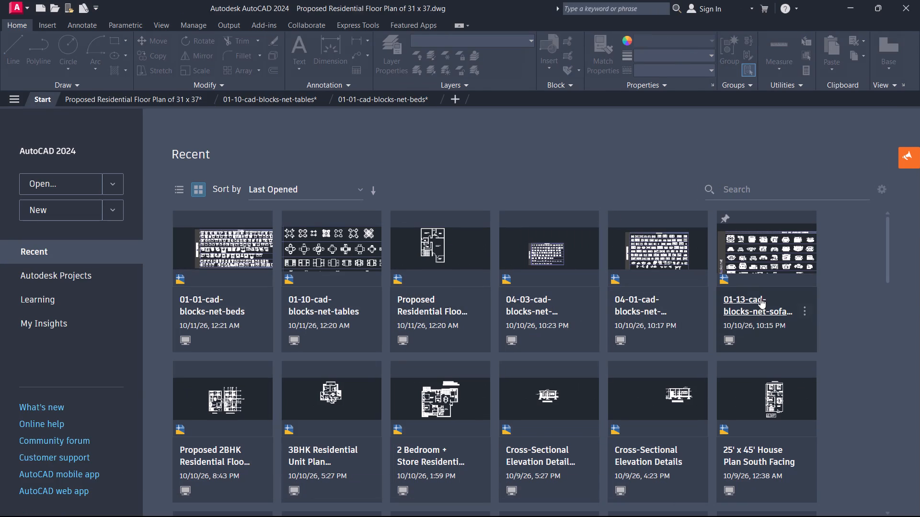
pyautogui.click(760, 298)
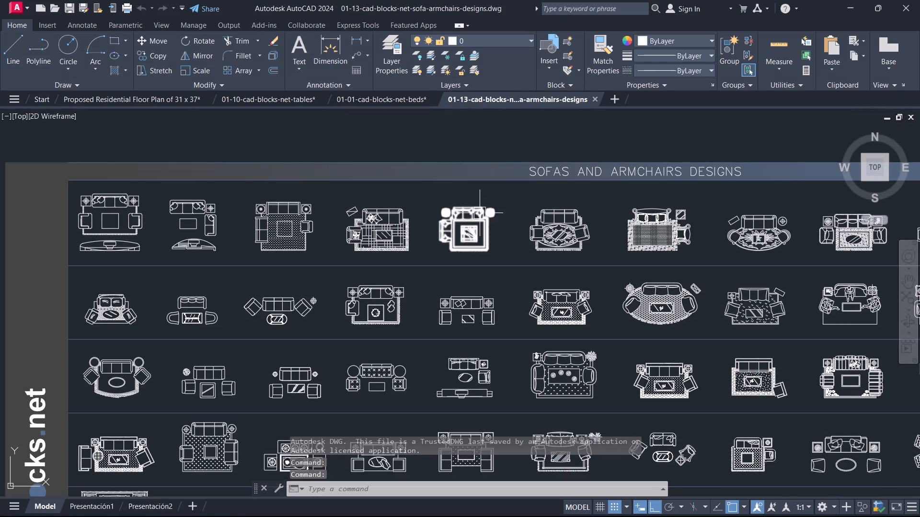
# Examine the rows of sofa and armchair designs for a set suited to the living and dining room.
pyautogui.click(463, 249)
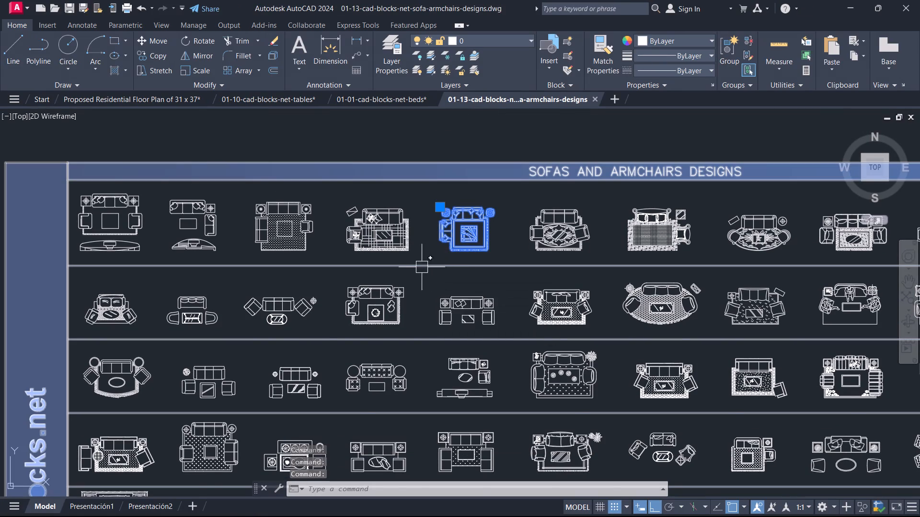
pyautogui.scroll(-1, 414, 265)
pyautogui.scroll(2, 271, 377)
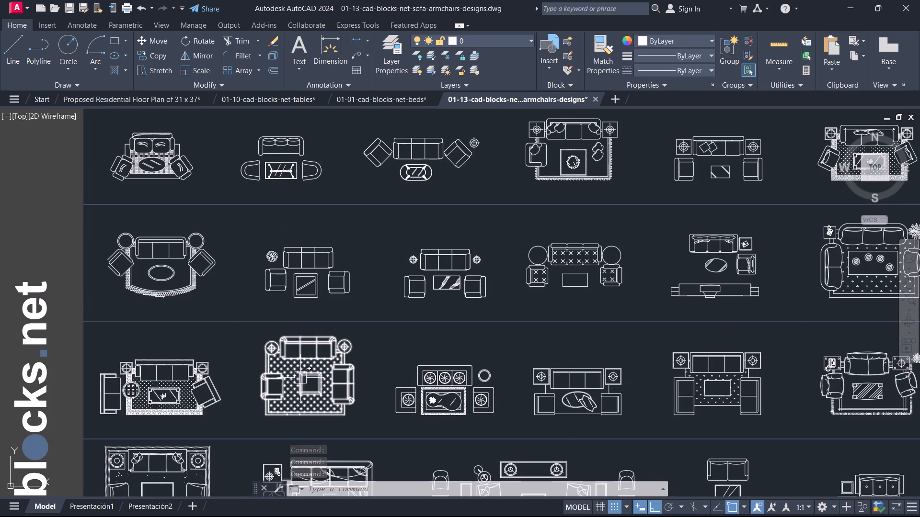
pyautogui.scroll(-1, 321, 366)
pyautogui.moveTo(438, 386); pyautogui.dragTo(399, 254, button='middle')
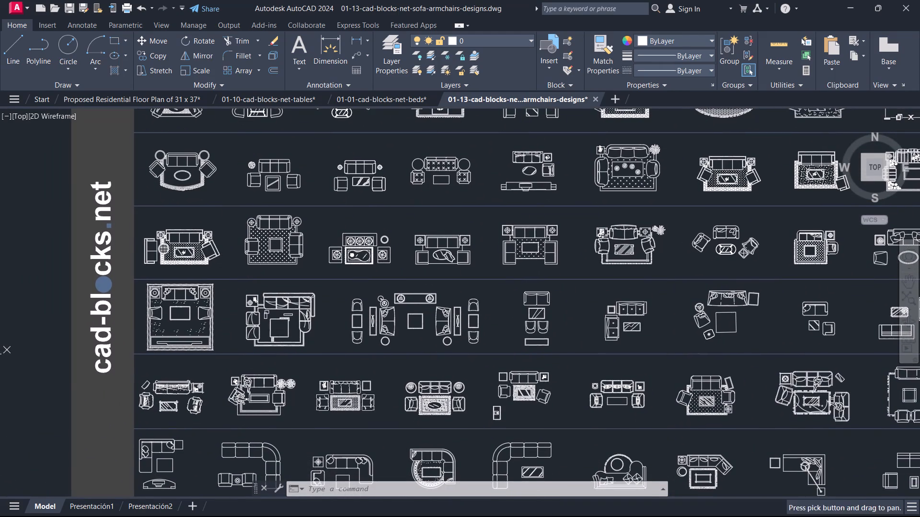
pyautogui.scroll(-1, 381, 290)
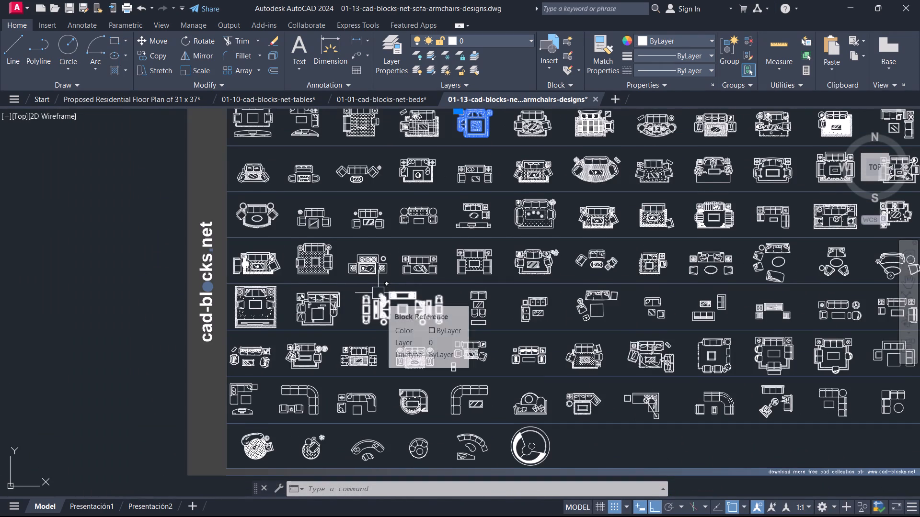
pyautogui.moveTo(378, 293); pyautogui.dragTo(274, 405, button='middle')
pyautogui.scroll(1, 460, 256)
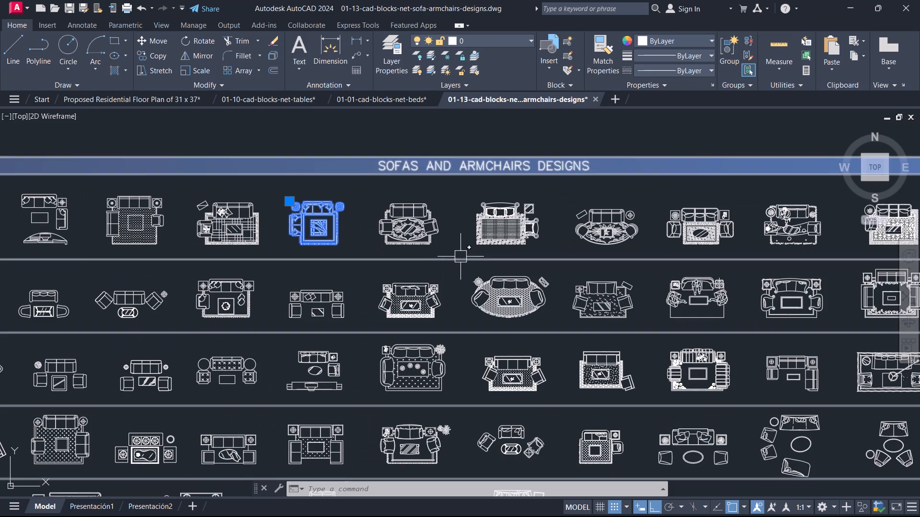
pyautogui.scroll(1, 417, 259)
pyautogui.moveTo(358, 258); pyautogui.dragTo(531, 266, button='middle')
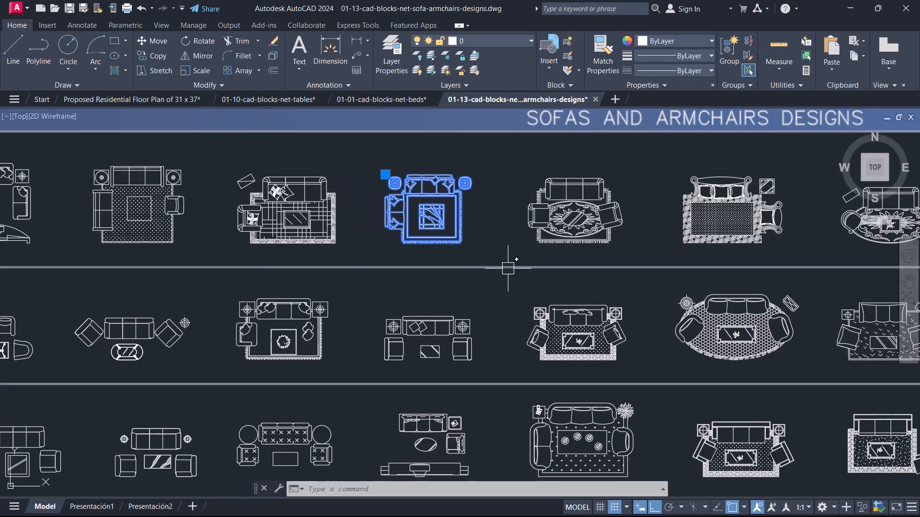
pyautogui.press('Escape')
pyautogui.moveTo(255, 285); pyautogui.dragTo(432, 217, button='middle')
pyautogui.scroll(-1, 432, 217)
pyautogui.moveTo(377, 319); pyautogui.dragTo(472, 220, button='middle')
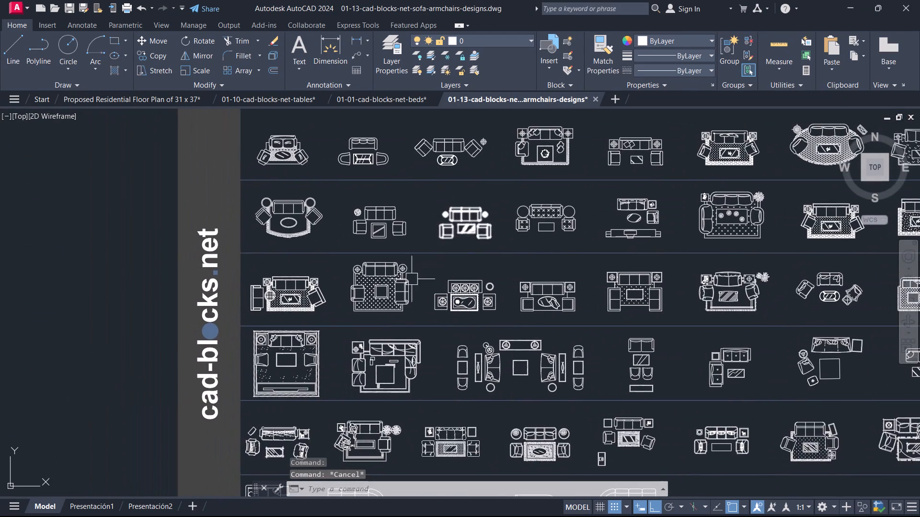
# Copy the fourth row's second sofa set, with the square table and cross-patterned rug, and paste it beside the residential floor plan.
pyautogui.scroll(1, 389, 305)
pyautogui.click(377, 295)
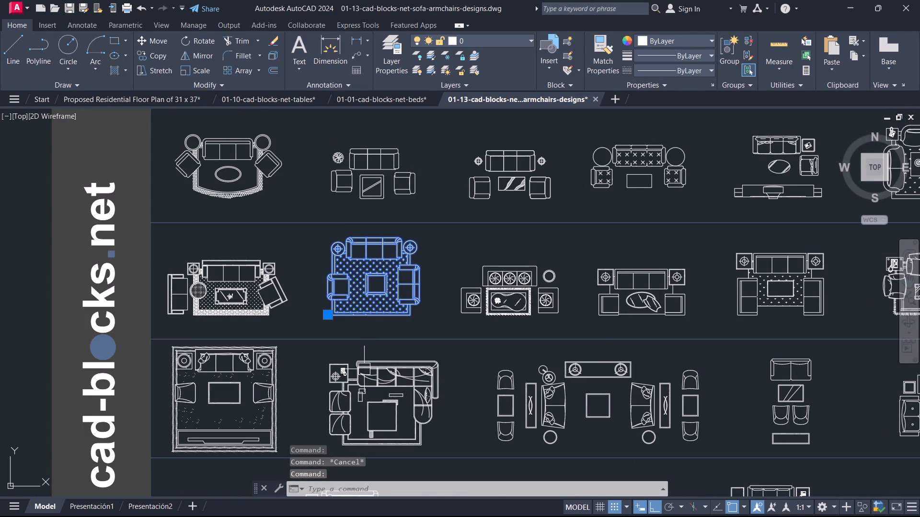
pyautogui.hotkey('ctrl', 'c')
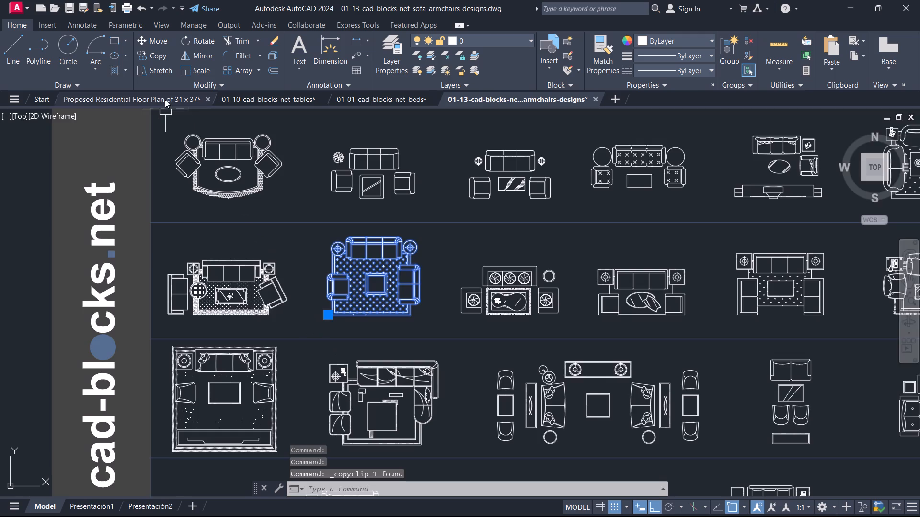
pyautogui.click(164, 96)
pyautogui.hotkey('ctrl', 'v')
pyautogui.scroll(-2, 505, 337)
pyautogui.moveTo(500, 334); pyautogui.dragTo(189, 385, button='middle')
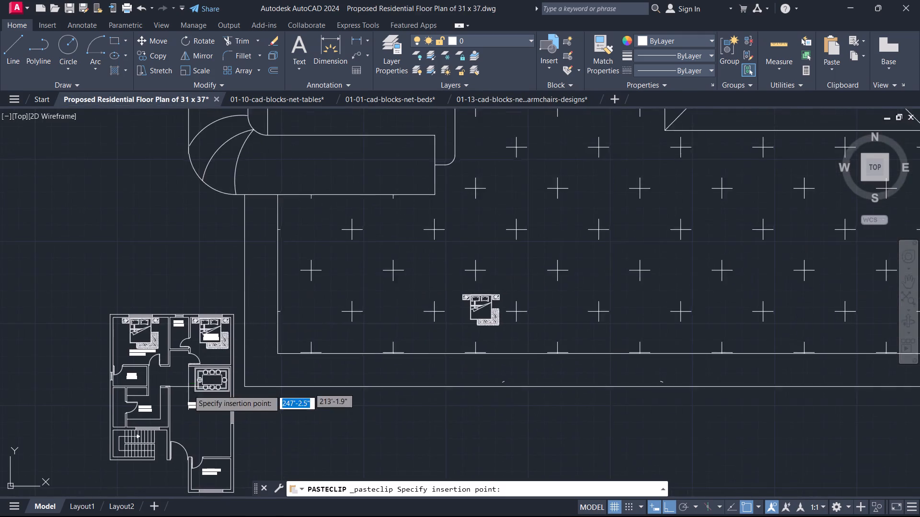
pyautogui.scroll(-2, 347, 439)
pyautogui.click(337, 434)
pyautogui.press('Escape')
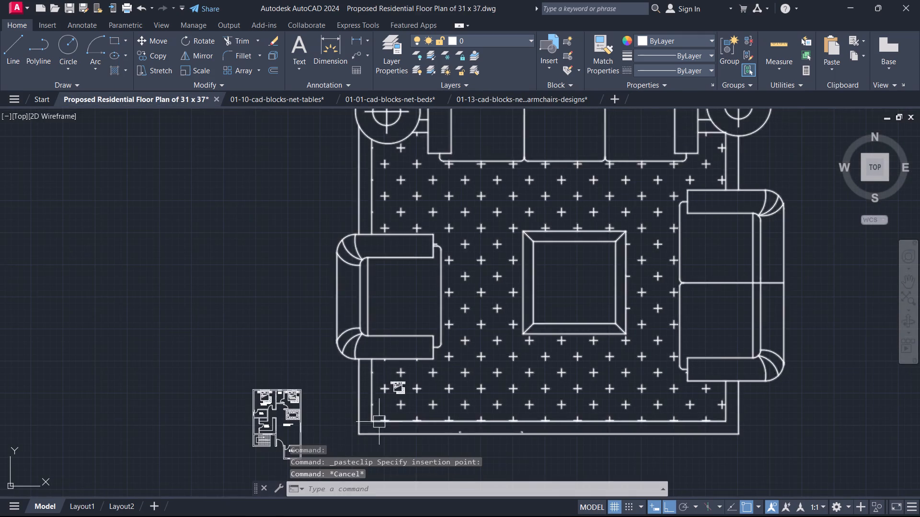
# Scale the pasted sofa set down freehand from its rug's lower-left corner until slightly smaller than the dining set.
pyautogui.scroll(2, 380, 421)
pyautogui.click(380, 421)
pyautogui.write('SC')
pyautogui.press('space')
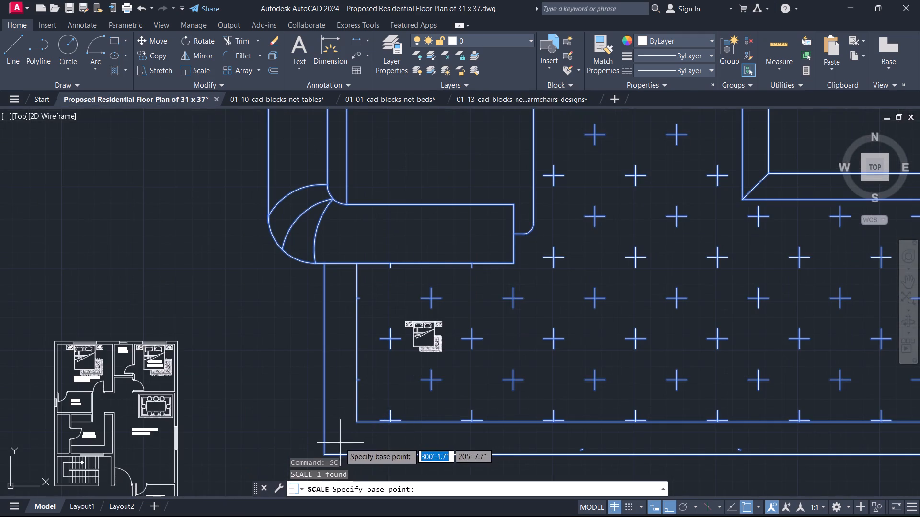
pyautogui.moveTo(336, 436); pyautogui.dragTo(360, 319, button='middle')
pyautogui.click(348, 343)
pyautogui.scroll(1, 355, 338)
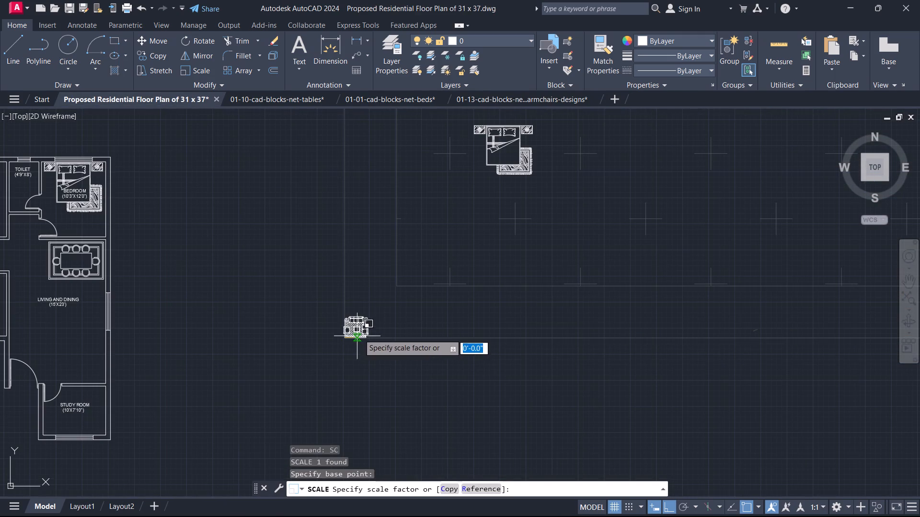
pyautogui.click(366, 329)
pyautogui.press('Escape')
# Delete the spare bed block lying outside the floor plan.
pyautogui.moveTo(453, 220); pyautogui.dragTo(399, 298, button='middle')
pyautogui.scroll(-1, 418, 268)
pyautogui.moveTo(453, 285); pyautogui.dragTo(437, 261)
pyautogui.click(422, 236)
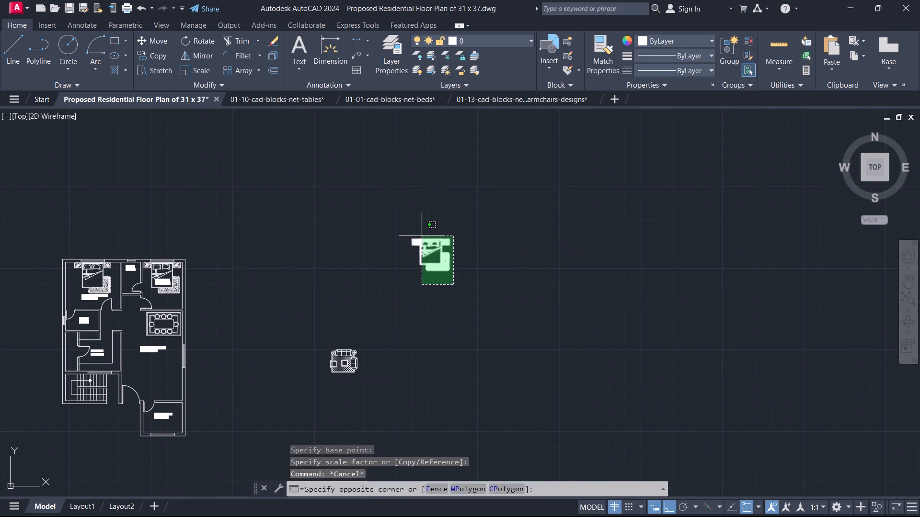
pyautogui.press('Delete')
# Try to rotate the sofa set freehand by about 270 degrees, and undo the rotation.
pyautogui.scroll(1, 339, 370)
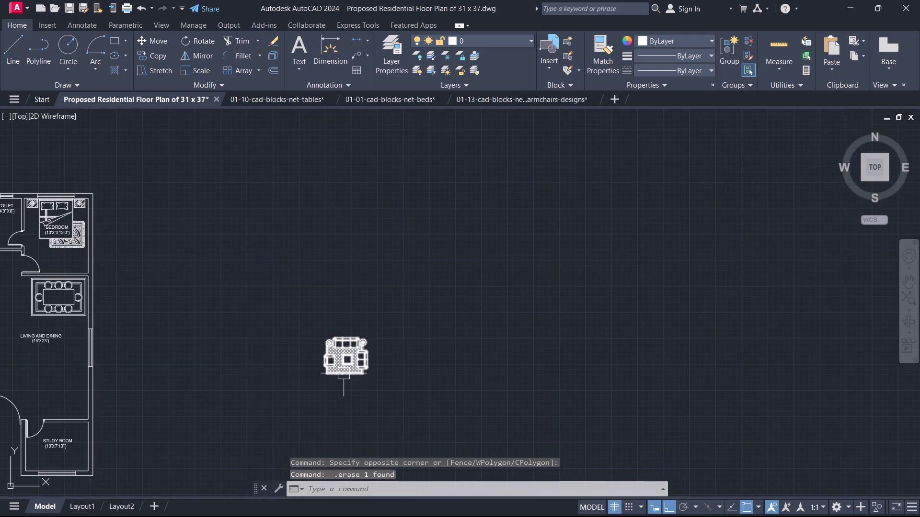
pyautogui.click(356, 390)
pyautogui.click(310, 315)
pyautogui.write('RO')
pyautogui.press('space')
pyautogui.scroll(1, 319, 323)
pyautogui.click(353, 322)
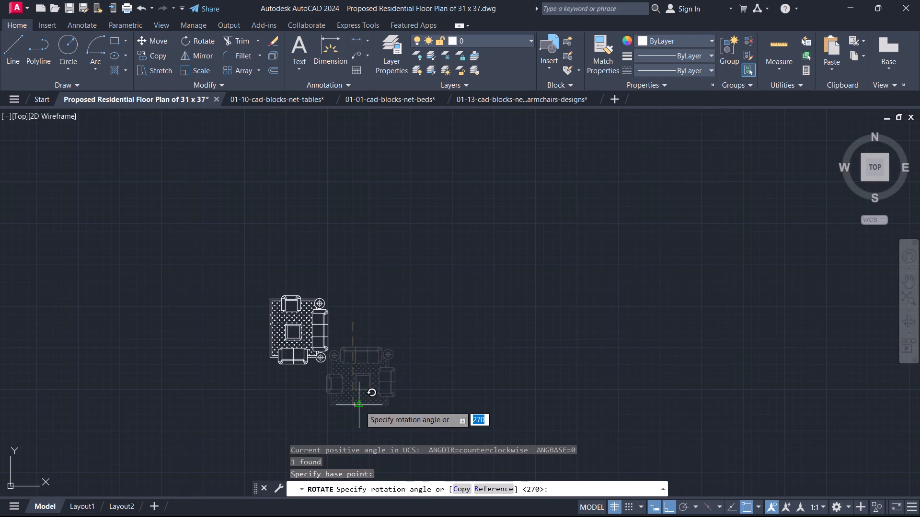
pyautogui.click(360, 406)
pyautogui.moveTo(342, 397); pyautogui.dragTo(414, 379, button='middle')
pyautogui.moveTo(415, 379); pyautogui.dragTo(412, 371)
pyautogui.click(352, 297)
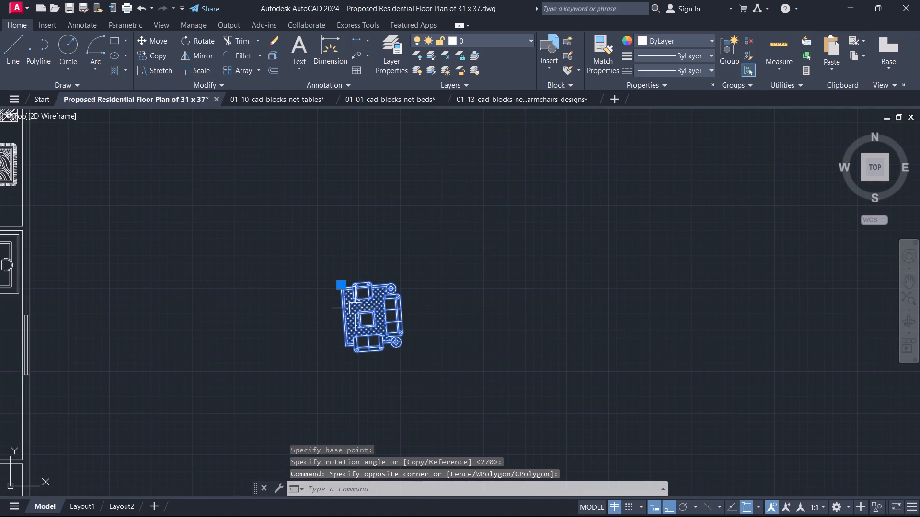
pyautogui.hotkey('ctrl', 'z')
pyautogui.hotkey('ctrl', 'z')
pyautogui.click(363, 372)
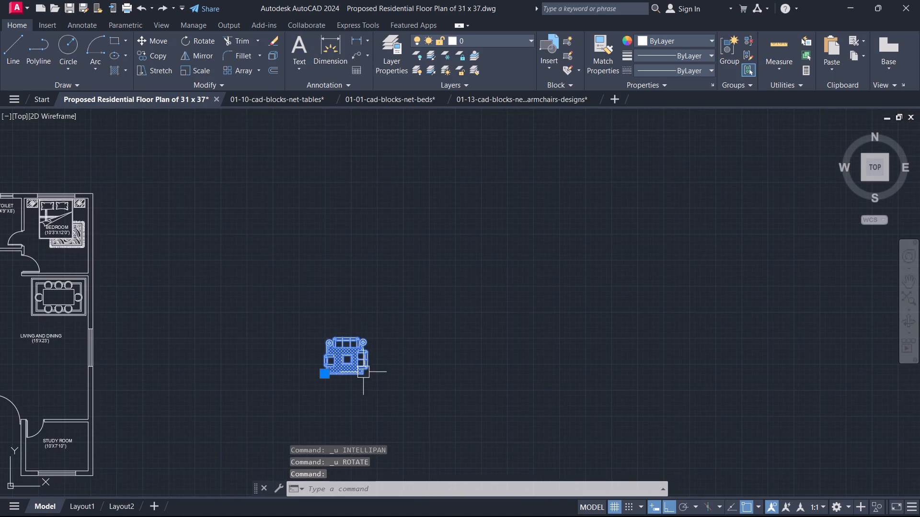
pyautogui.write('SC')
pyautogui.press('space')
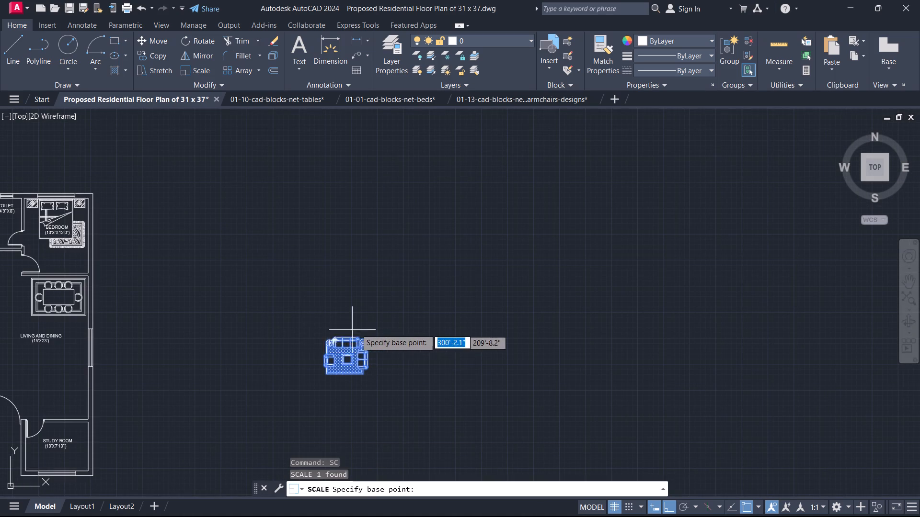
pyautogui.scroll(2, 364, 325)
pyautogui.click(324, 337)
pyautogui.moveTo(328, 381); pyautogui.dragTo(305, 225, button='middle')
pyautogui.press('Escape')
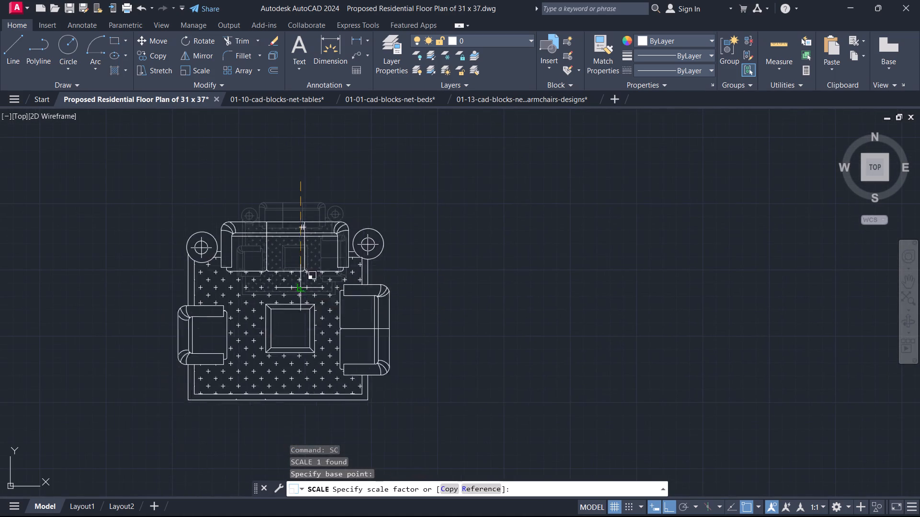
# Rotate the sofa set by 270 degrees so its three-seat sofa faces west.
pyautogui.click(320, 297)
pyautogui.press('r')
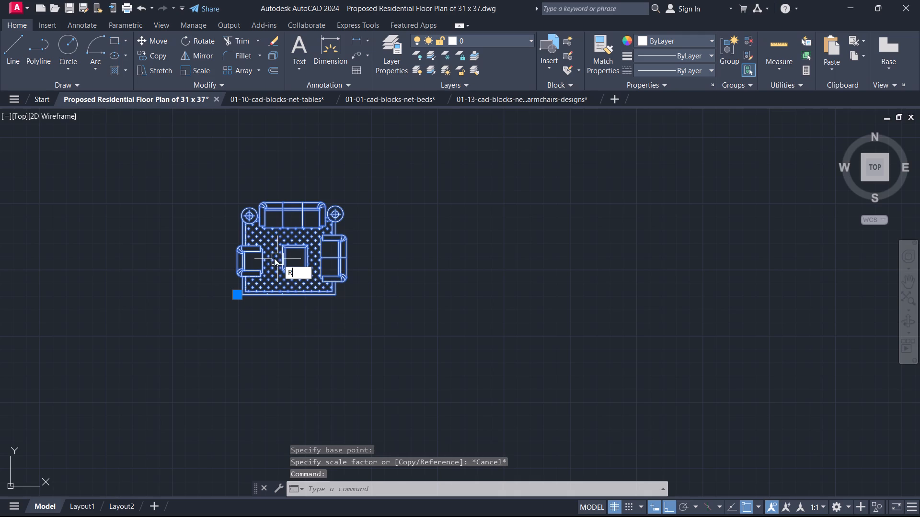
pyautogui.press('o')
pyautogui.press('space')
pyautogui.click(266, 247)
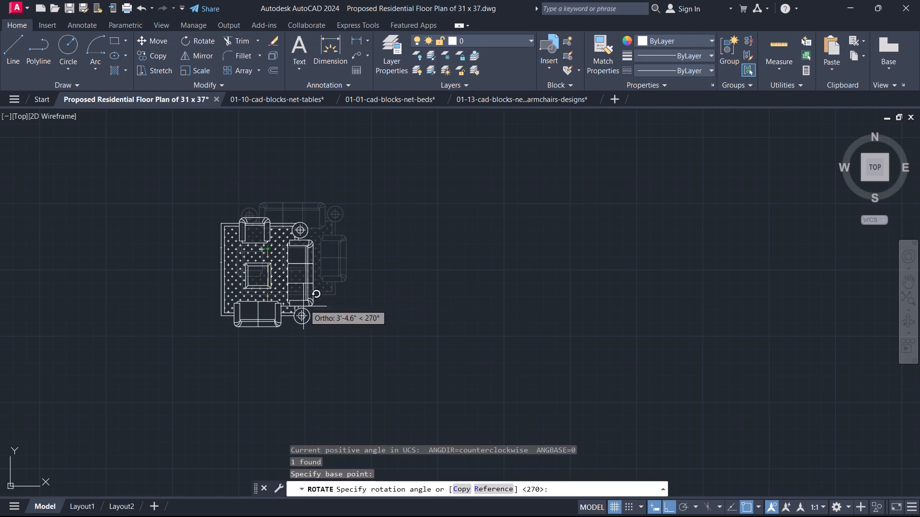
pyautogui.click(276, 396)
pyautogui.press('Escape')
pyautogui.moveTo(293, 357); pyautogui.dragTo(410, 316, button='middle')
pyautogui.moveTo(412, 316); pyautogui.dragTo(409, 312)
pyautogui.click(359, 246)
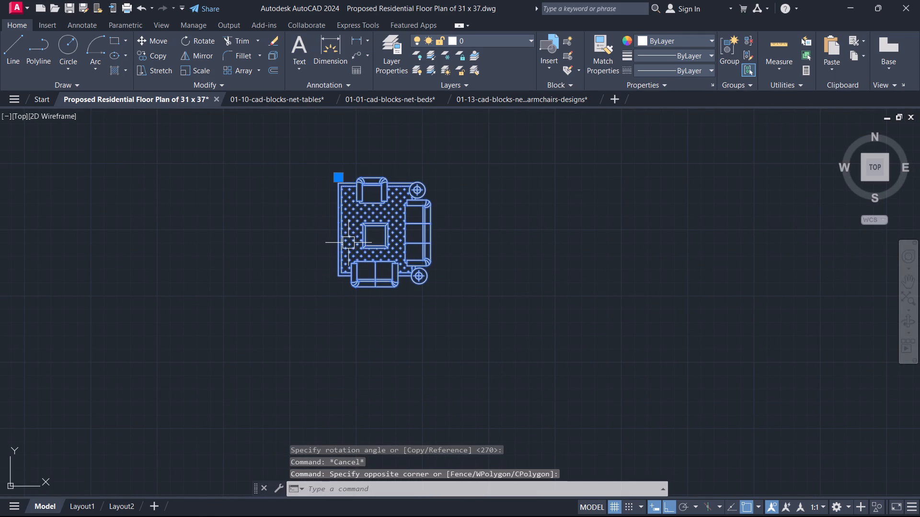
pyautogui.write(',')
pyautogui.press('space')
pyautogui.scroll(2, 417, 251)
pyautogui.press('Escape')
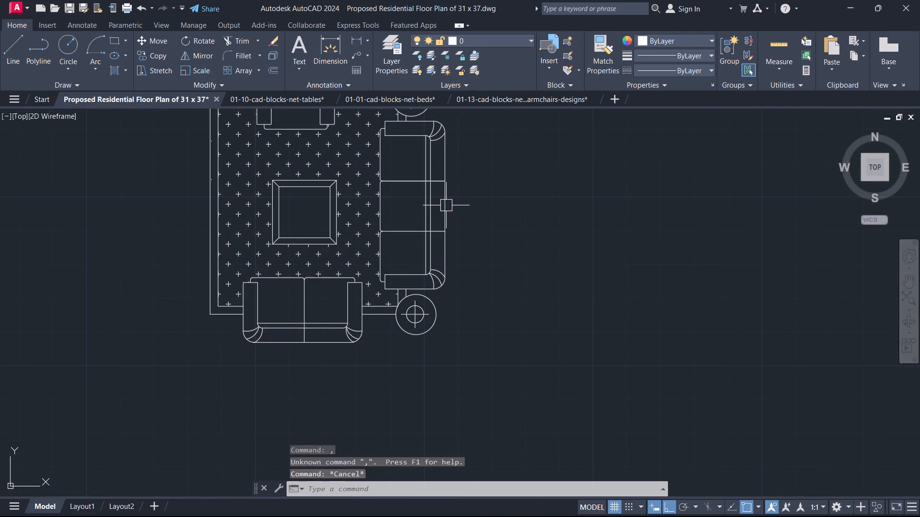
# Move the sofa set into the living and dining area, placing the three-seat sofa's back beside the east wall's window.
pyautogui.write('M')
pyautogui.press('space')
pyautogui.click(446, 205)
pyautogui.press('space')
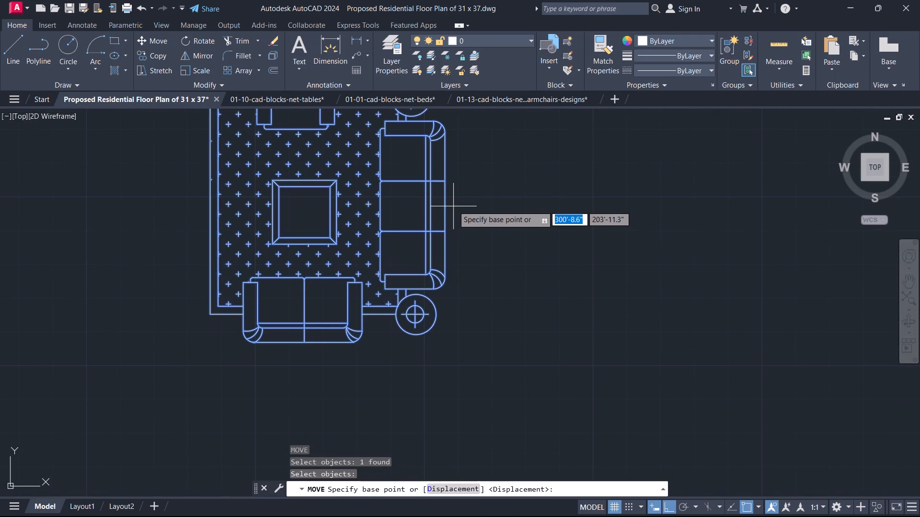
pyautogui.click(454, 205)
pyautogui.scroll(-4, 406, 242)
pyautogui.moveTo(384, 256); pyautogui.dragTo(551, 269, button='middle')
pyautogui.scroll(1, 317, 286)
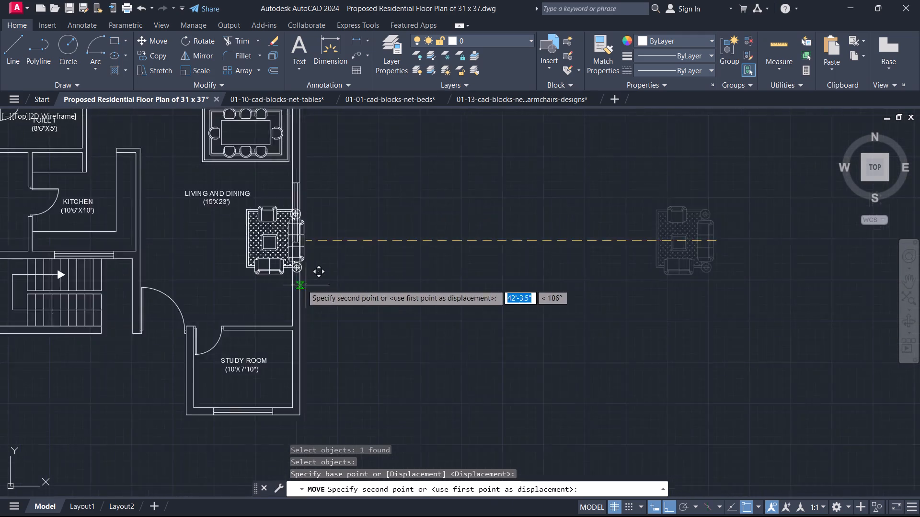
pyautogui.scroll(2, 299, 284)
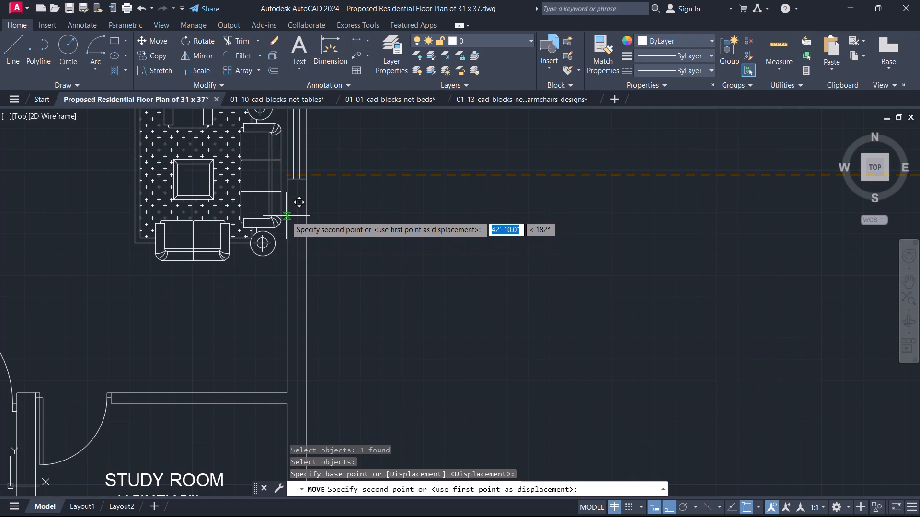
pyautogui.click(287, 181)
pyautogui.press('Escape')
pyautogui.scroll(-1, 271, 202)
pyautogui.moveTo(269, 202); pyautogui.dragTo(348, 269, button='middle')
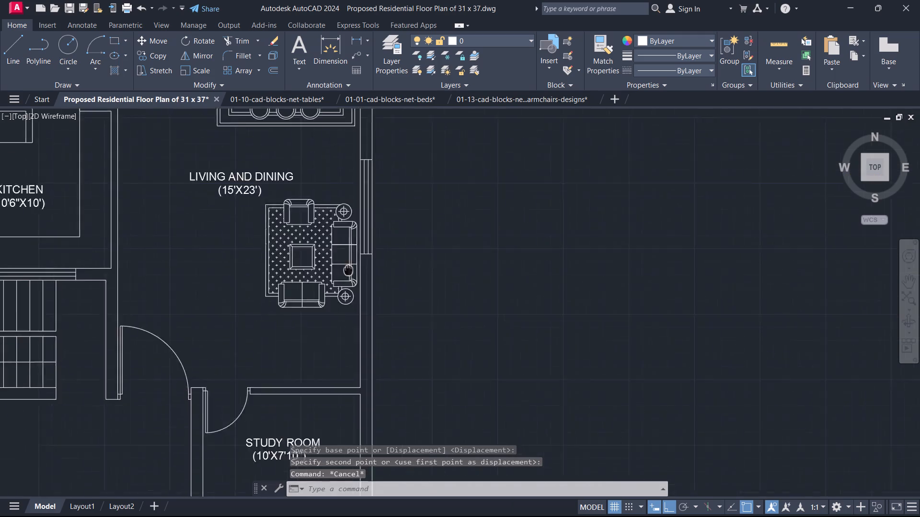
pyautogui.moveTo(348, 269); pyautogui.dragTo(405, 291, button='middle')
# Scale the sofa set up freehand by about 1.4 from a base point near its armchair.
pyautogui.click(369, 277)
pyautogui.write('SC')
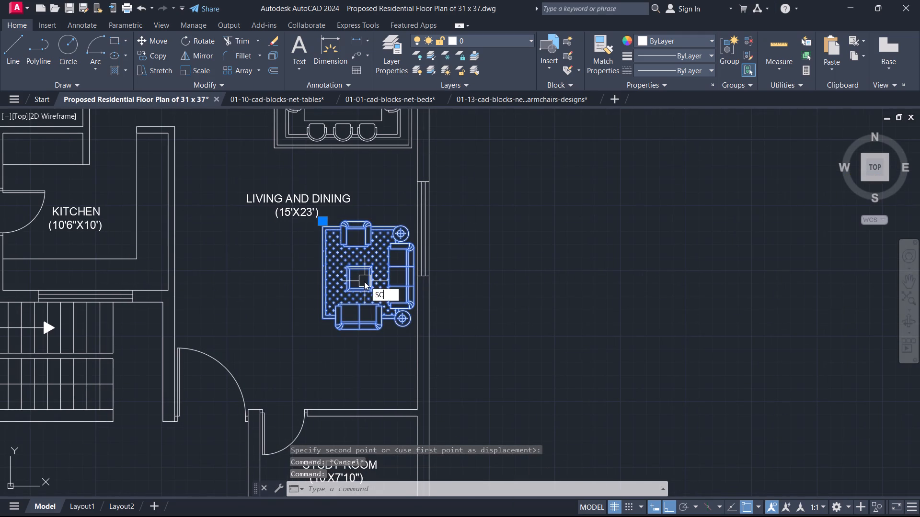
pyautogui.press('space')
pyautogui.click(354, 240)
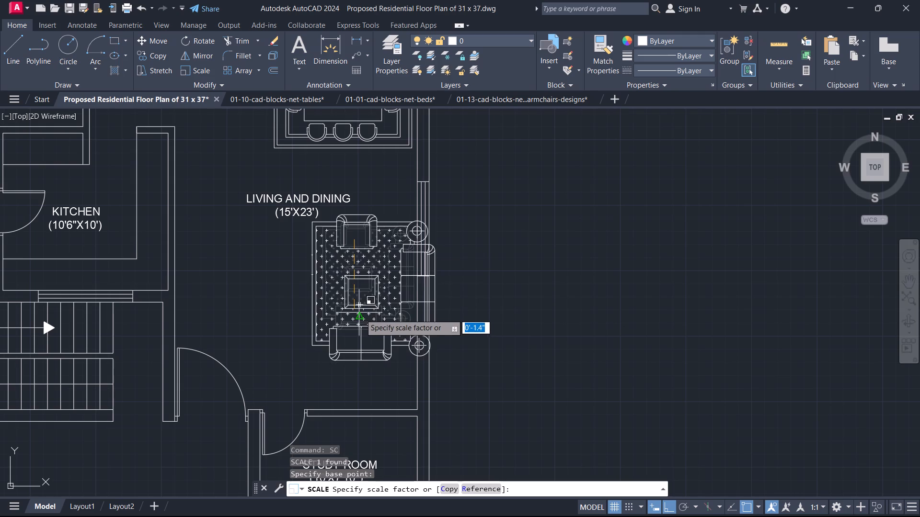
pyautogui.click(363, 319)
pyautogui.press('Escape')
# Move the enlarged sofa set west so its three-seat sofa and side tables sit just inside the east wall.
pyautogui.click(371, 327)
pyautogui.write('M')
pyautogui.press('space')
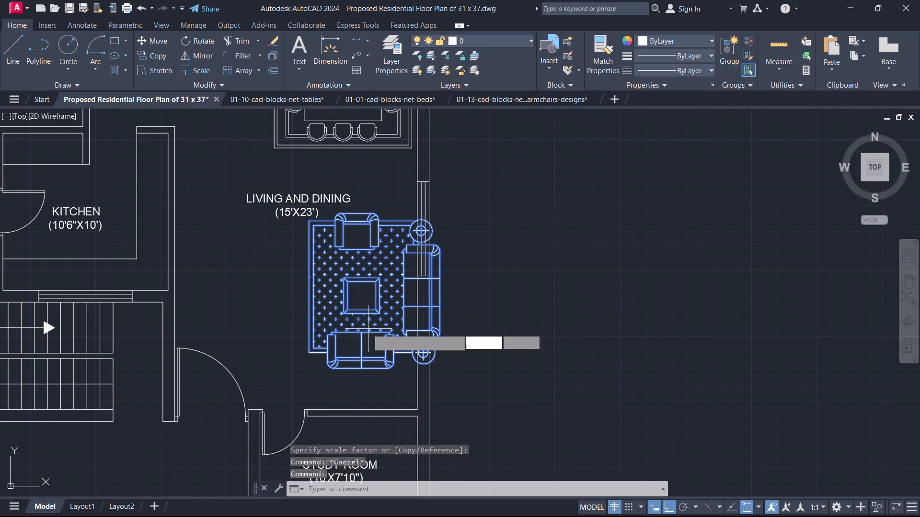
pyautogui.click(367, 315)
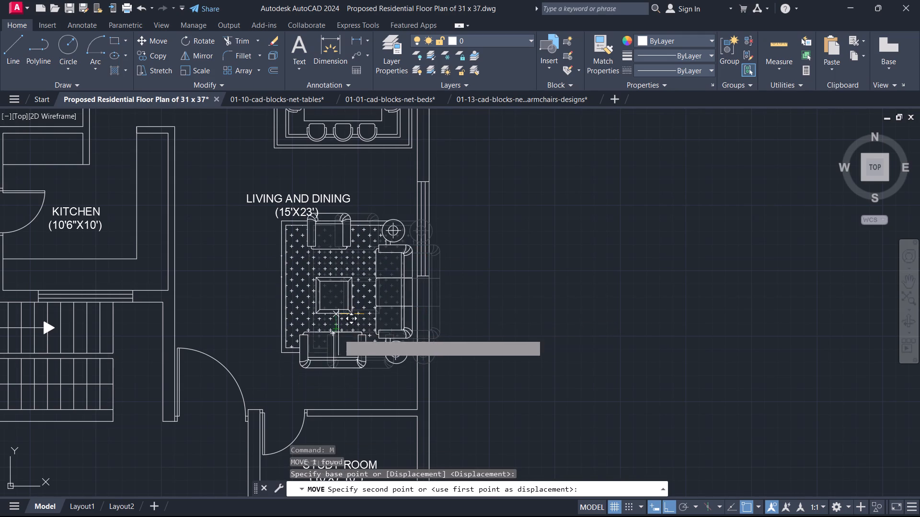
pyautogui.click(338, 337)
pyautogui.press('Escape')
# With object snap and ortho off, move the LIVING AND DINING (15'X23') label to centre it between the dining and sofa sets.
pyautogui.moveTo(332, 337); pyautogui.dragTo(412, 326, button='middle')
pyautogui.moveTo(405, 316); pyautogui.dragTo(416, 354, button='middle')
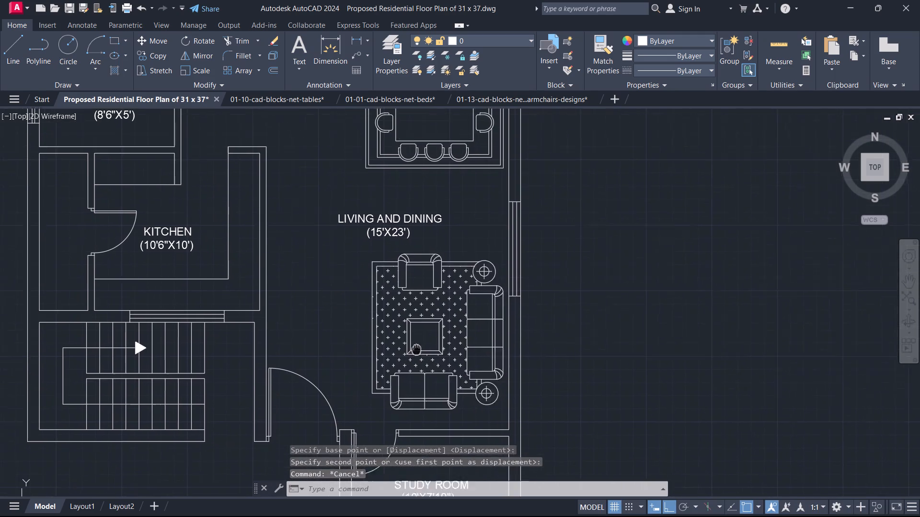
pyautogui.moveTo(416, 354); pyautogui.dragTo(411, 393, button='middle')
pyautogui.click(362, 270)
pyautogui.write('M')
pyautogui.press('space')
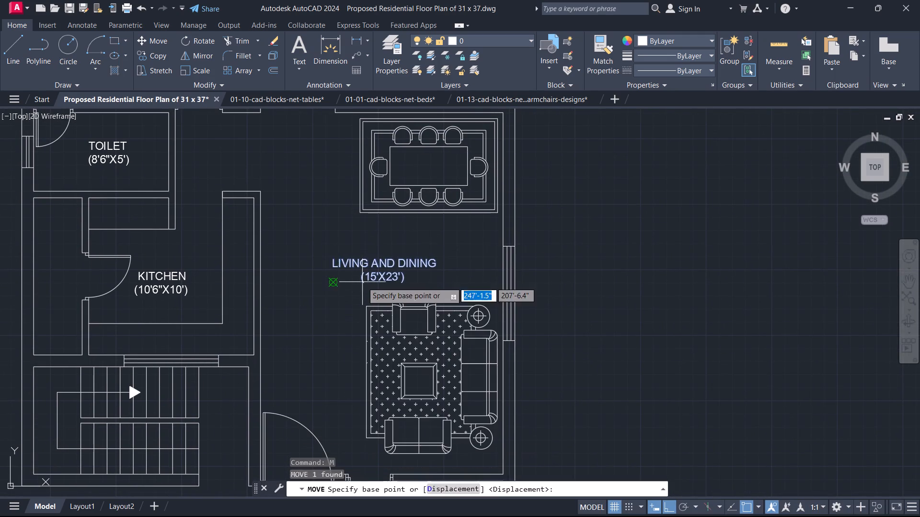
pyautogui.click(362, 282)
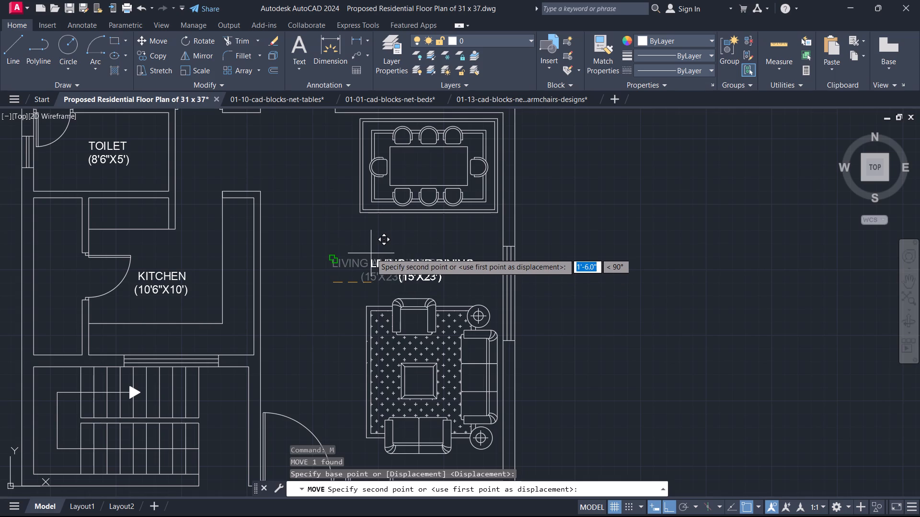
pyautogui.press('F3')
pyautogui.press('F8')
pyautogui.scroll(1, 371, 259)
pyautogui.moveTo(366, 258); pyautogui.dragTo(355, 270, button='middle')
pyautogui.scroll(1, 369, 258)
pyautogui.click(318, 292)
pyautogui.press('Escape')
# Move the sofa set about 1'-6" north, closer to the LIVING AND DINING label.
pyautogui.moveTo(348, 368); pyautogui.dragTo(302, 311, button='middle')
pyautogui.scroll(-1, 308, 316)
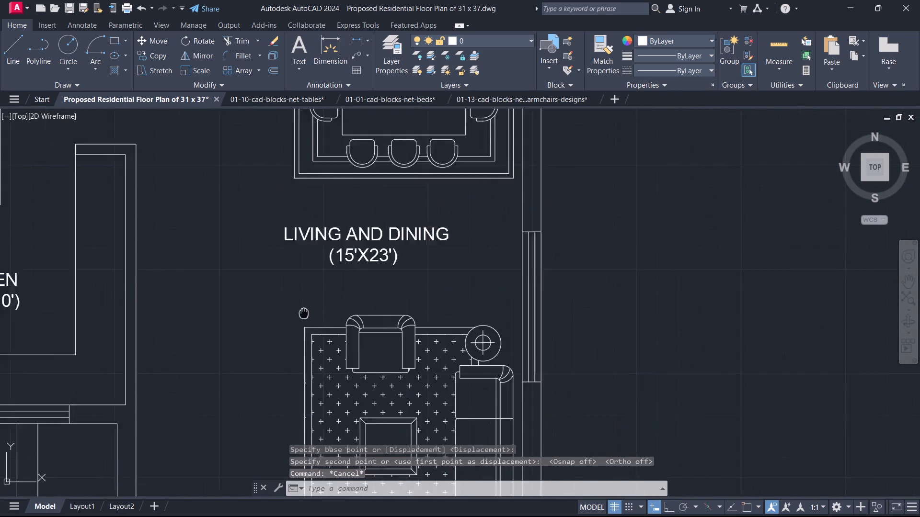
pyautogui.scroll(-1, 302, 311)
pyautogui.moveTo(302, 311); pyautogui.dragTo(302, 309, button='middle')
pyautogui.click(326, 336)
pyautogui.press('m')
pyautogui.press('space')
pyautogui.click(337, 364)
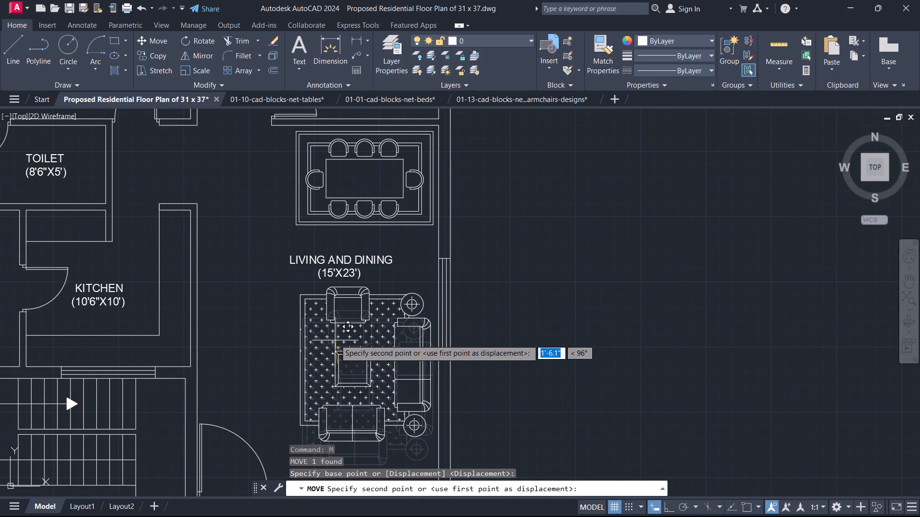
pyautogui.click(337, 339)
pyautogui.press('Escape')
pyautogui.scroll(-2, 324, 348)
pyautogui.moveTo(321, 350); pyautogui.dragTo(413, 355, button='middle')
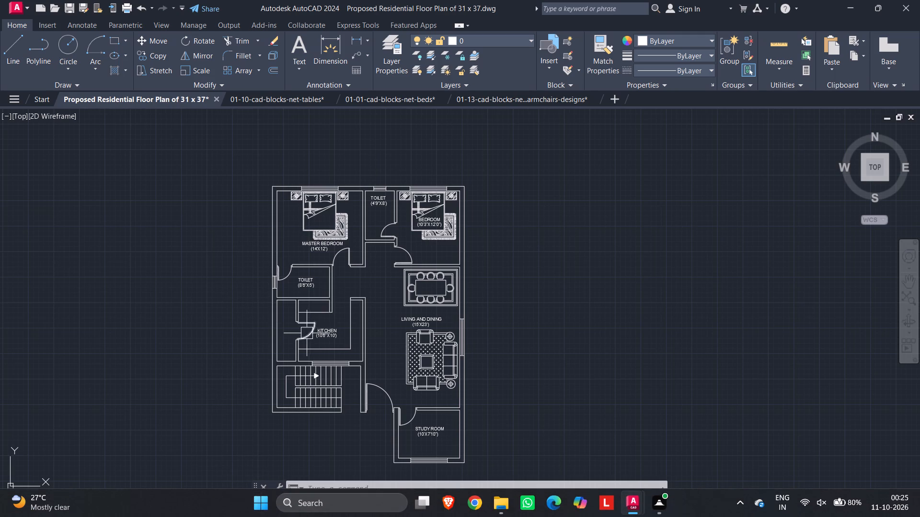
# Open the recent drawing 04-03-cad-blocks-net-rangues to get a cooktop block for the kitchen.
pyautogui.scroll(3, 357, 357)
pyautogui.scroll(-2, 357, 357)
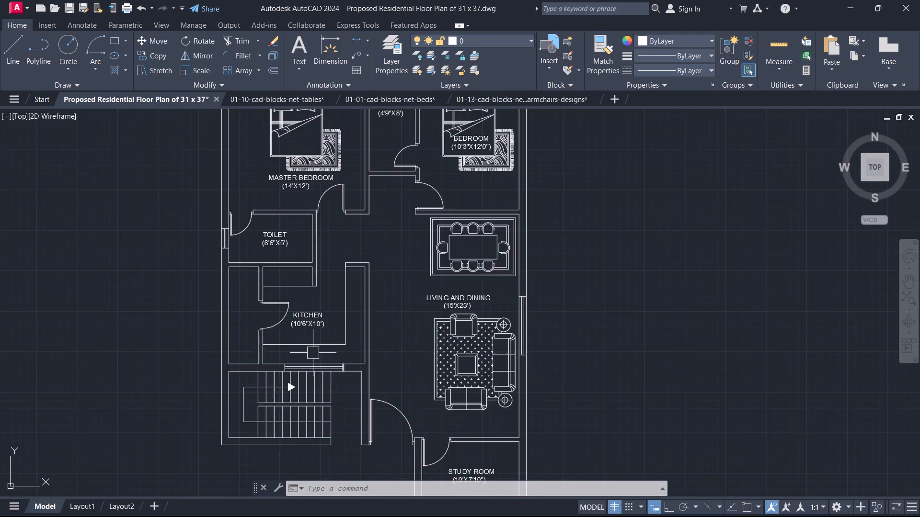
pyautogui.scroll(1, 292, 335)
pyautogui.moveTo(292, 335); pyautogui.dragTo(321, 363, button='middle')
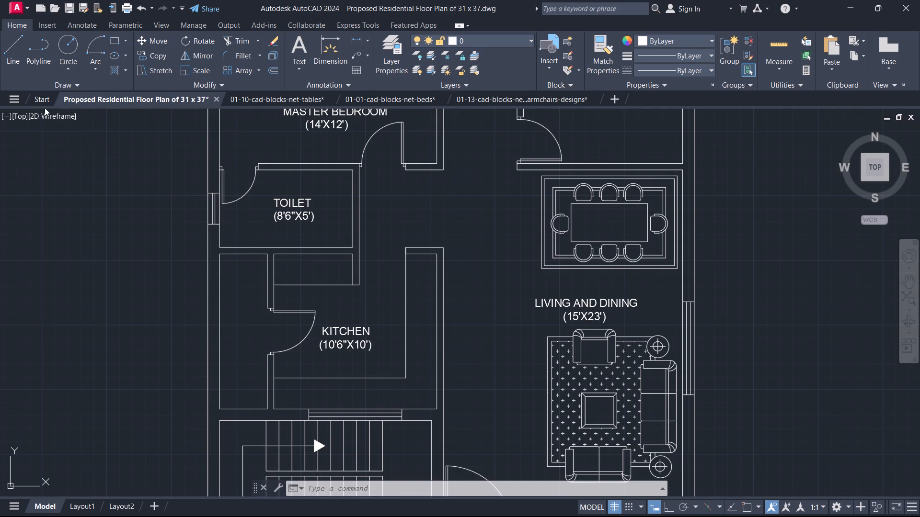
pyautogui.click(39, 96)
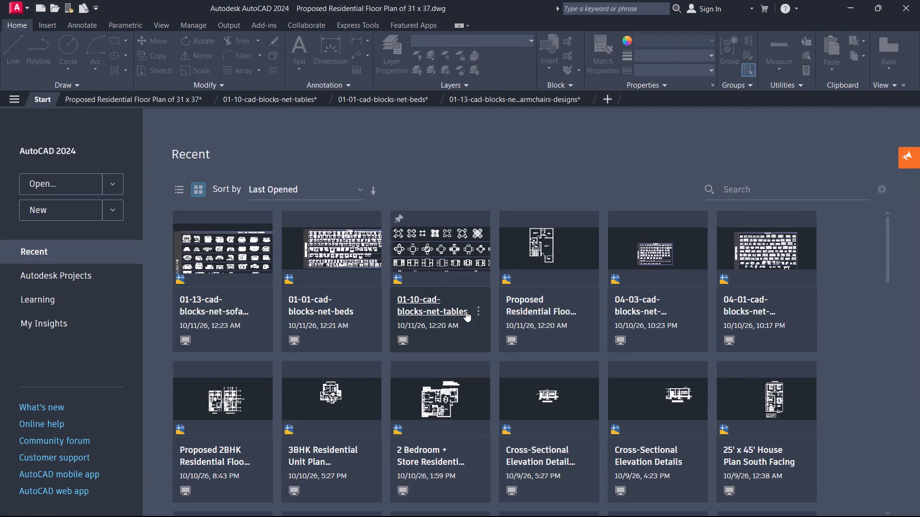
pyautogui.click(656, 308)
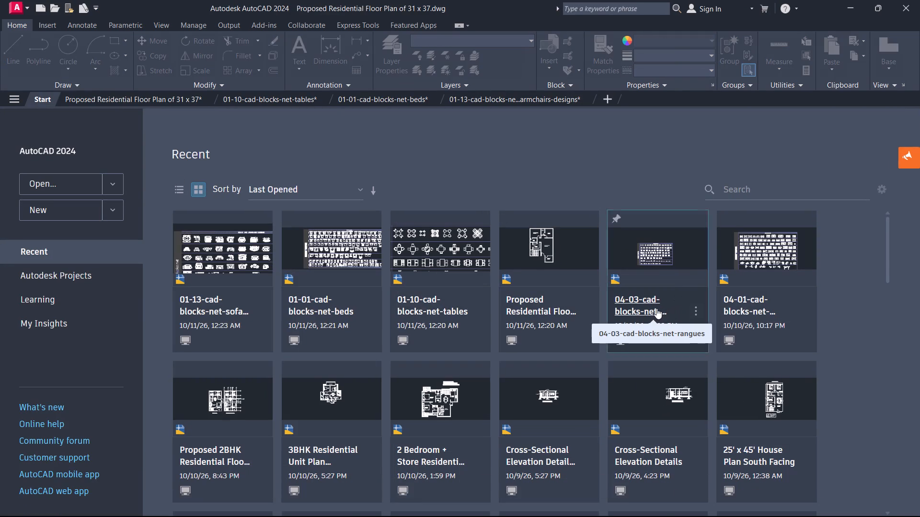
# Copy the seventh cooktop in the collection's first row and paste it east of the residential floor plan.
pyautogui.scroll(2, 461, 308)
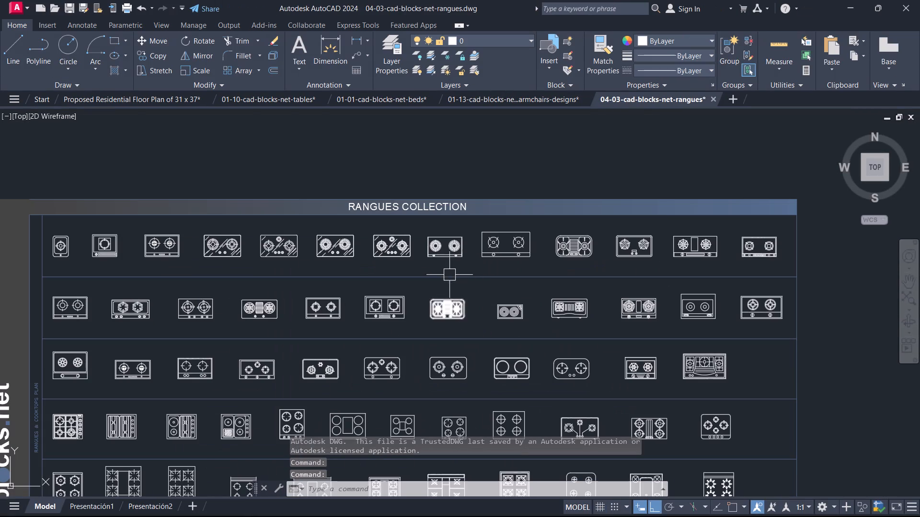
pyautogui.click(391, 266)
pyautogui.click(383, 252)
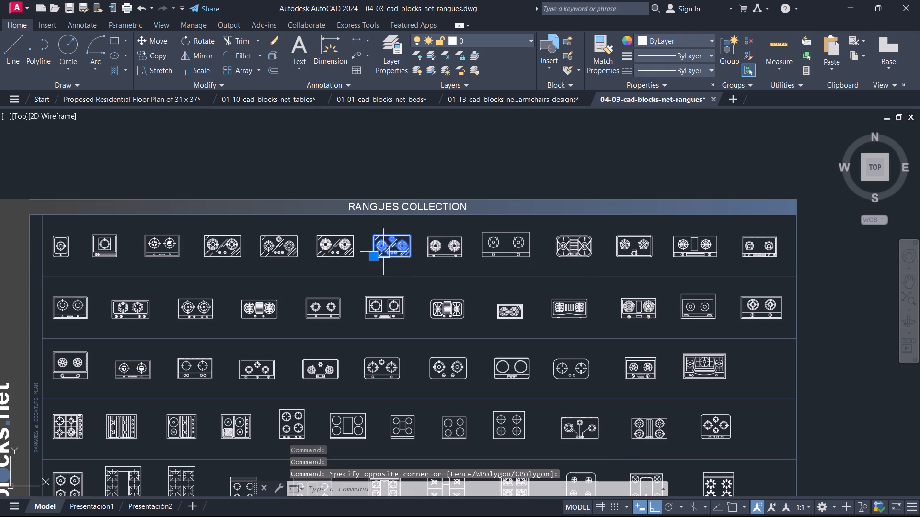
pyautogui.scroll(1, 327, 262)
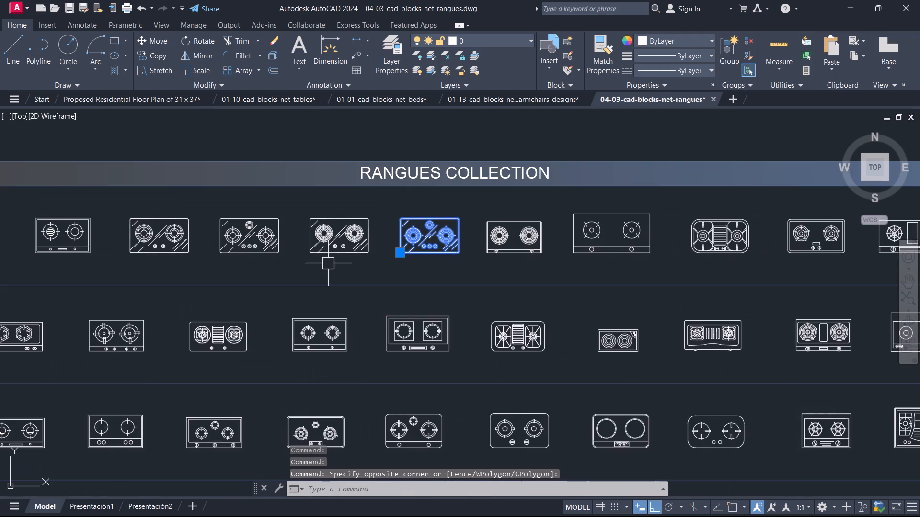
pyautogui.hotkey('ctrl', 'c')
pyautogui.click(145, 97)
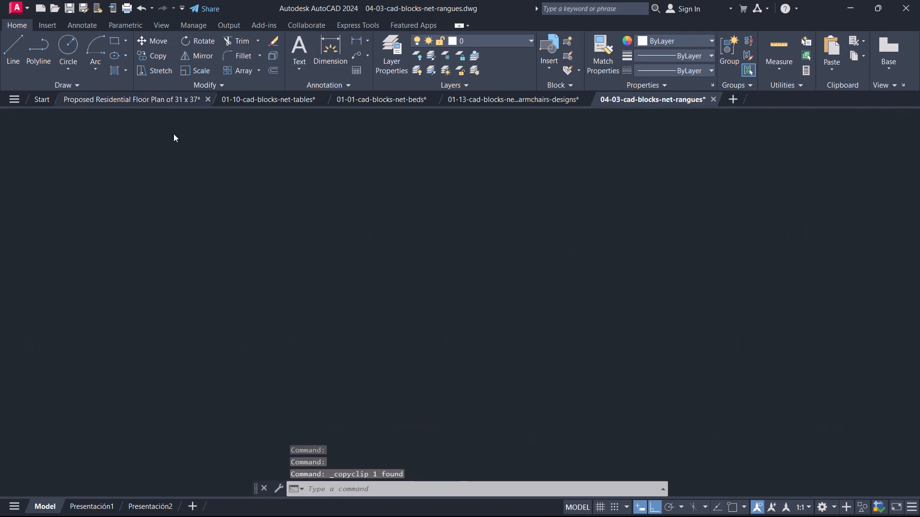
pyautogui.hotkey('ctrl', 'v')
pyautogui.keyDown('ctrl'); pyautogui.scroll(-5, 466, 254); pyautogui.keyUp('ctrl')
pyautogui.click(524, 263)
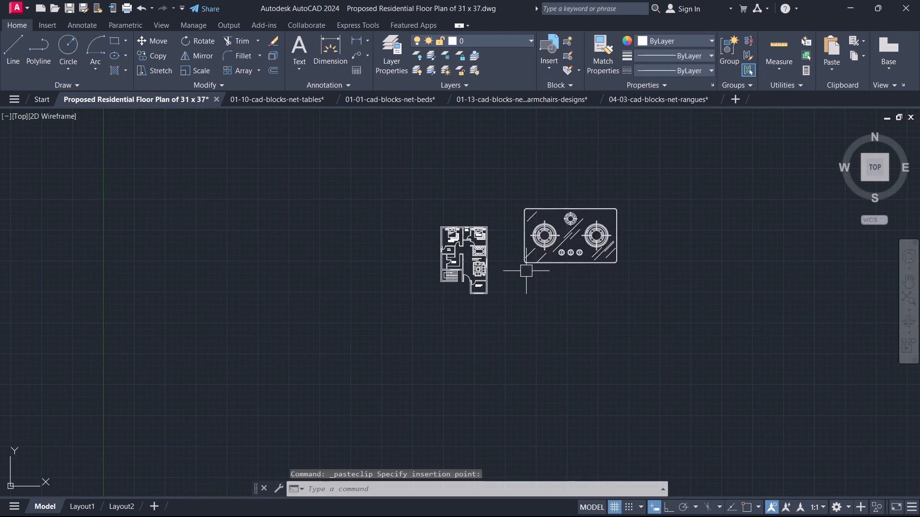
# Scale the pasted cooktop down freehand from near its lower-left corner to a size suiting the kitchen counter.
pyautogui.scroll(2, 529, 268)
pyautogui.click(530, 259)
pyautogui.write('SC')
pyautogui.press('space')
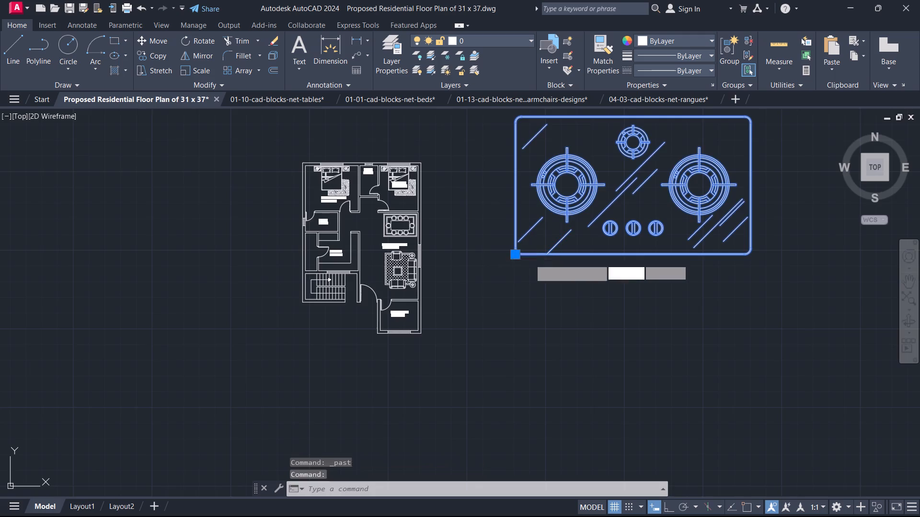
pyautogui.scroll(2, 530, 259)
pyautogui.click(526, 250)
pyautogui.scroll(2, 526, 245)
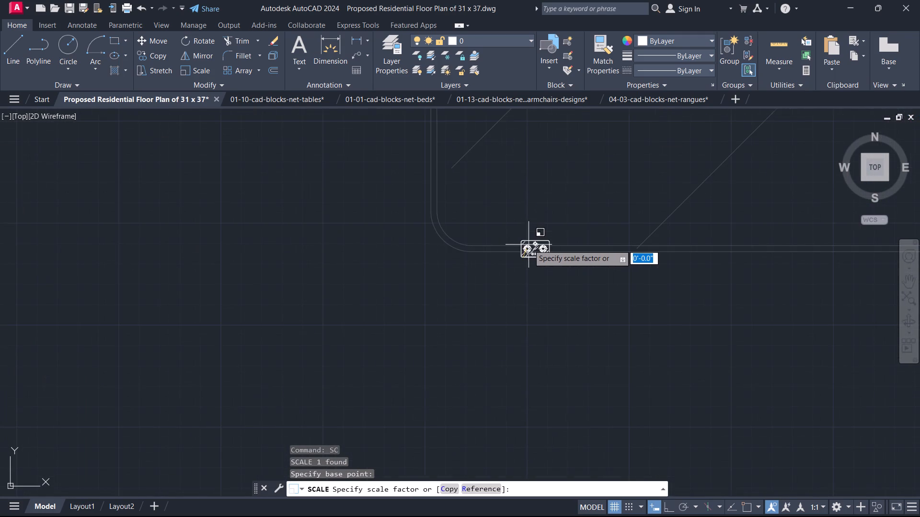
pyautogui.scroll(-1, 529, 245)
pyautogui.moveTo(529, 245); pyautogui.dragTo(597, 232, button='middle')
pyautogui.scroll(-1, 597, 232)
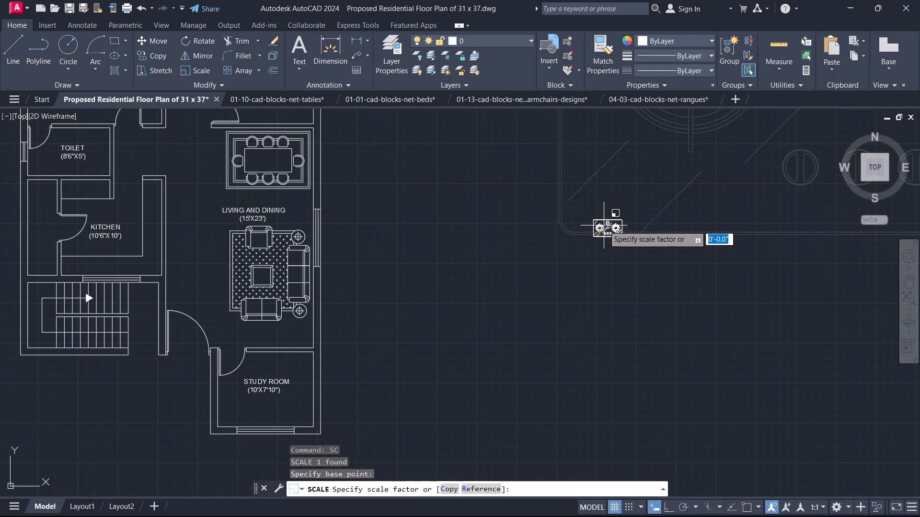
pyautogui.click(608, 231)
pyautogui.scroll(2, 608, 238)
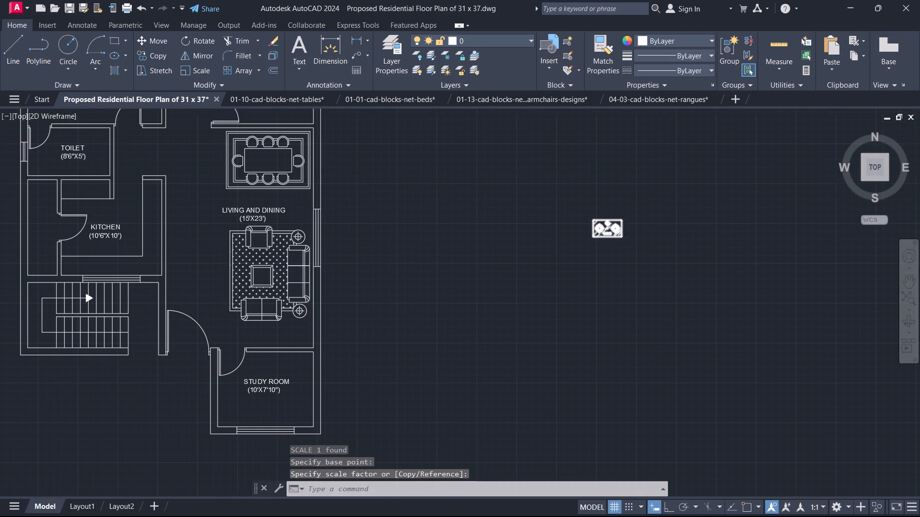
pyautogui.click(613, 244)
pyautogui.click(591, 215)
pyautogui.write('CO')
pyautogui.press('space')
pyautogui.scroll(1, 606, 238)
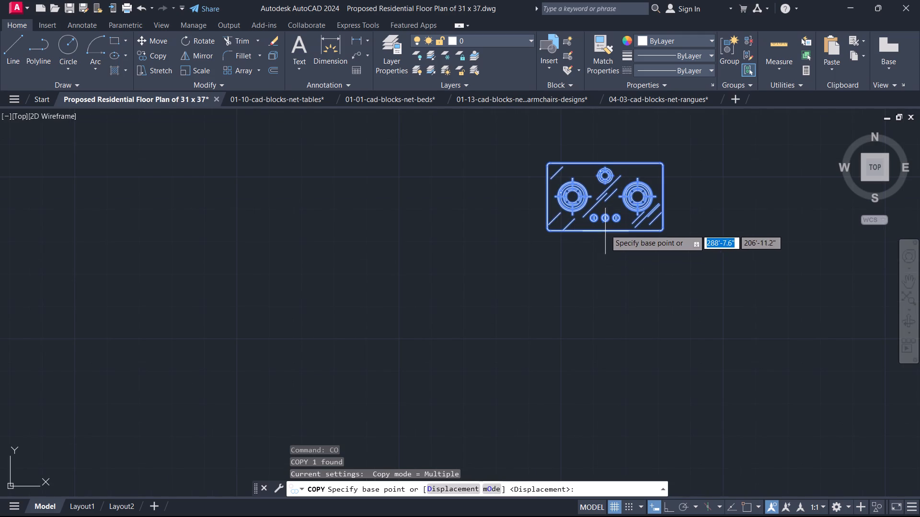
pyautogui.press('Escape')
# Rotate the cooktop 180 degrees with ortho on so its control knobs face north.
pyautogui.click(602, 163)
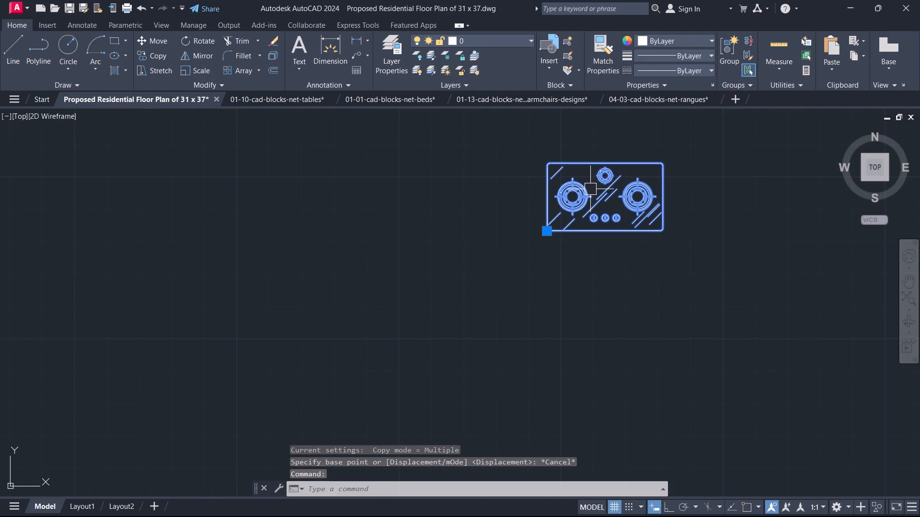
pyautogui.press('r')
pyautogui.press('o')
pyautogui.press('space')
pyautogui.click(588, 176)
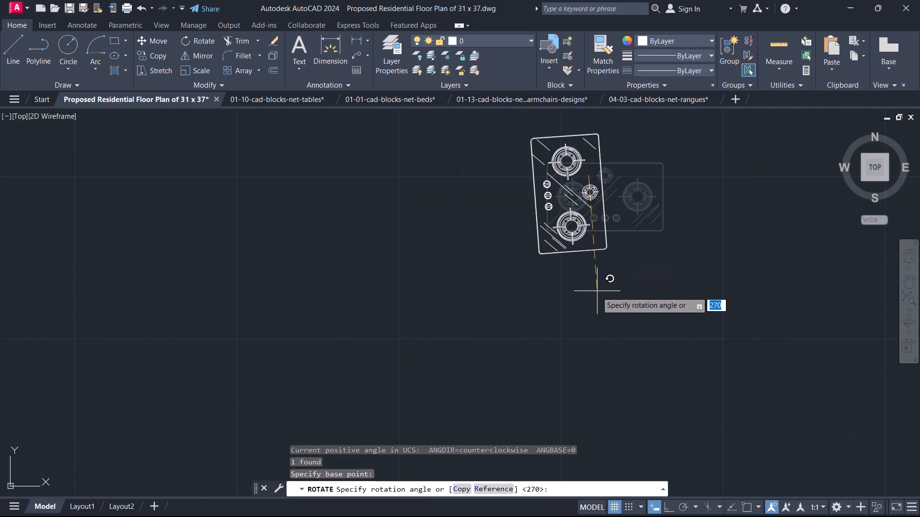
pyautogui.press('F8')
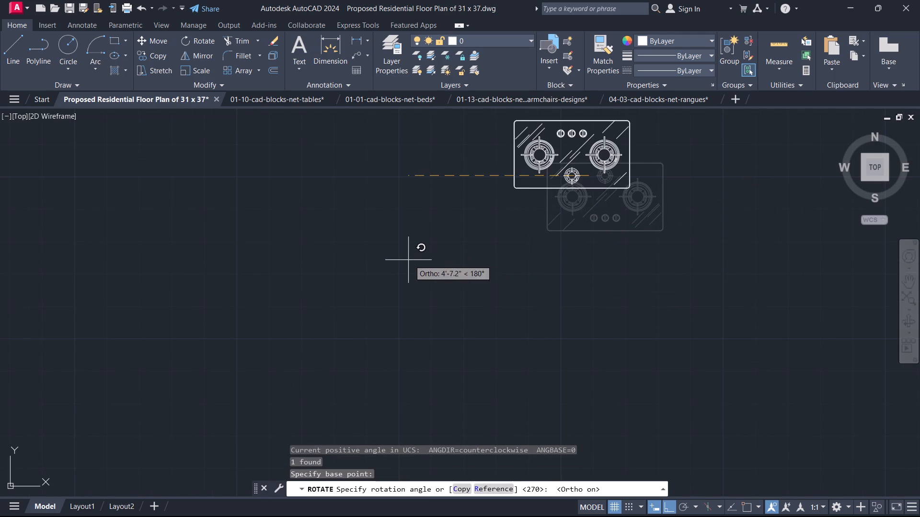
pyautogui.click(407, 260)
pyautogui.scroll(1, 598, 200)
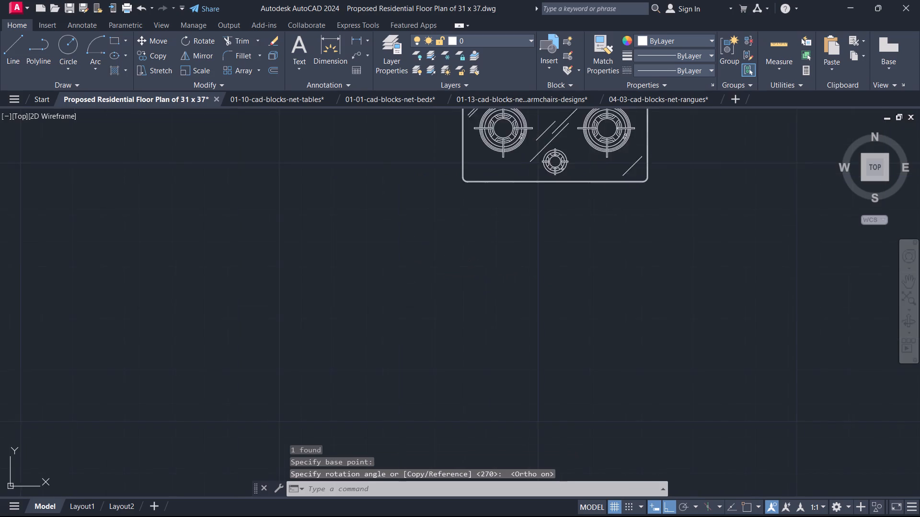
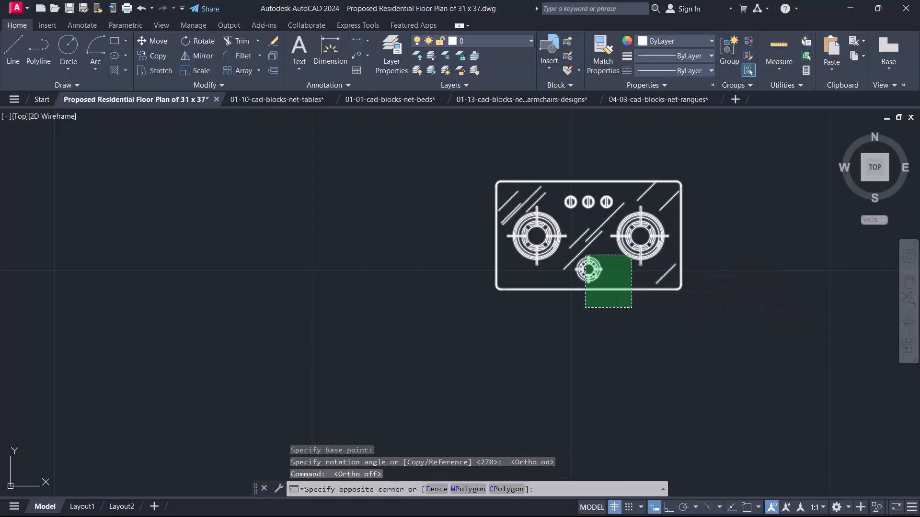
# Copy the rotated cooktop onto the kitchen's south counter, in front of the window opening.
pyautogui.press('c')
pyautogui.write('O')
pyautogui.press('space')
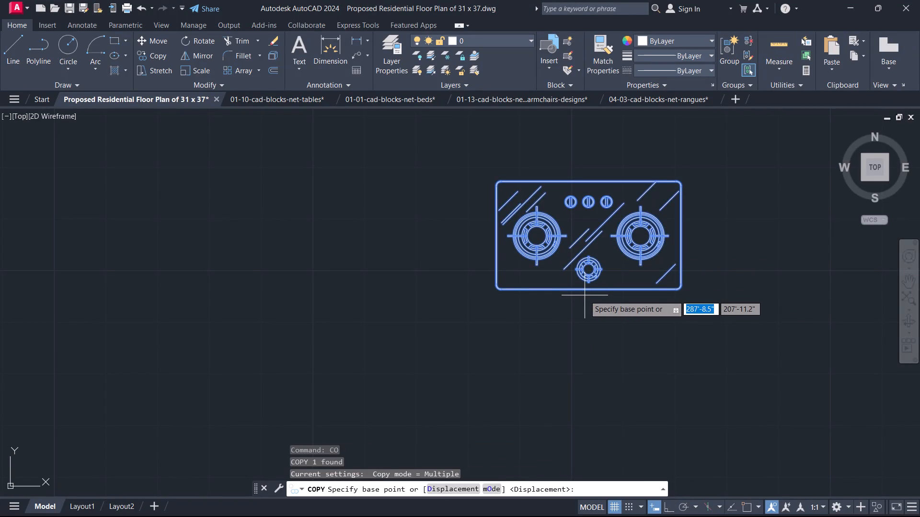
pyautogui.click(585, 295)
pyautogui.moveTo(465, 396); pyautogui.dragTo(919, 380, button='middle')
pyautogui.scroll(-1, 465, 396)
pyautogui.scroll(-6, 546, 382)
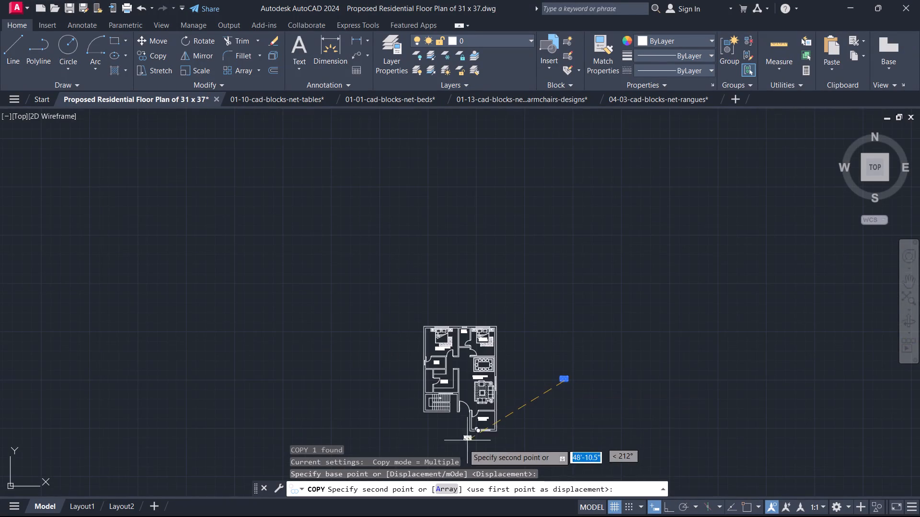
pyautogui.scroll(5, 431, 394)
pyautogui.moveTo(481, 416); pyautogui.dragTo(475, 339, button='middle')
pyautogui.scroll(1, 481, 416)
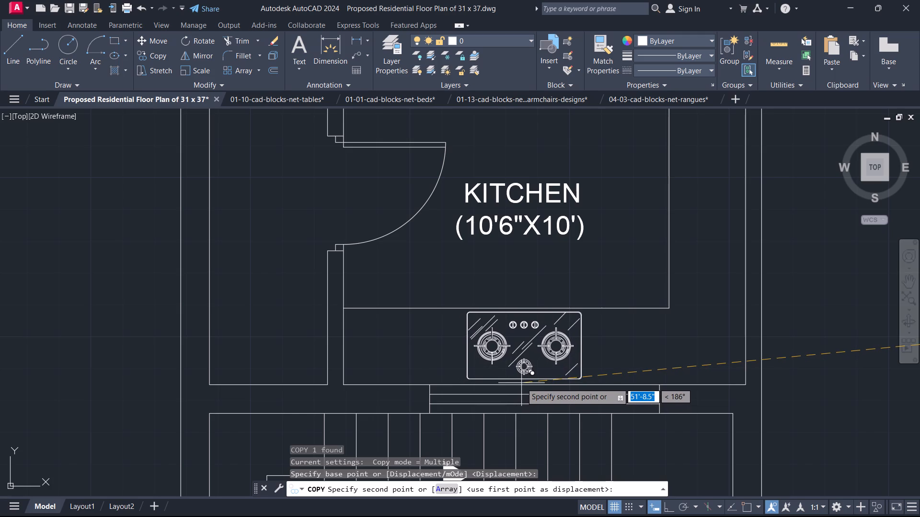
pyautogui.scroll(1, 522, 382)
pyautogui.click(523, 382)
pyautogui.press('Escape')
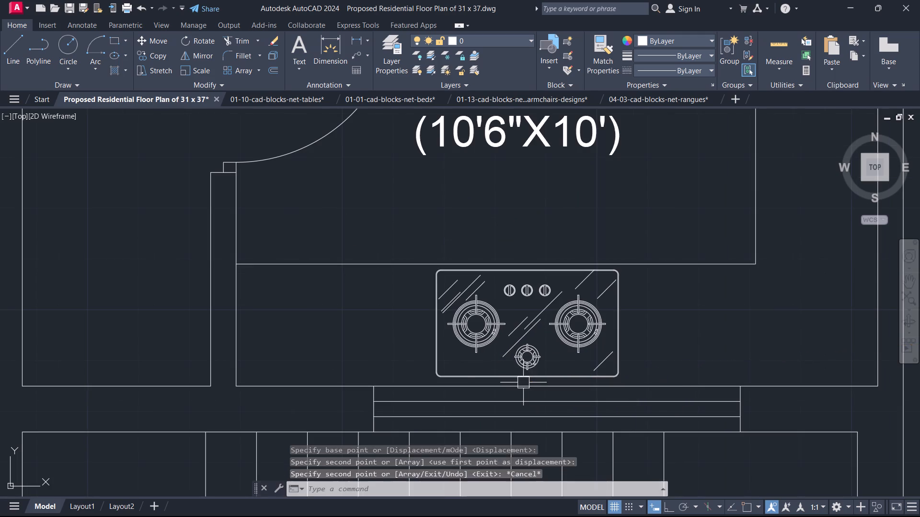
# Delete the leftover original cooktop east of the floor plan.
pyautogui.scroll(-4, 524, 382)
pyautogui.moveTo(522, 382); pyautogui.dragTo(399, 433, button='middle')
pyautogui.scroll(-3, 609, 333)
pyautogui.moveTo(641, 335); pyautogui.dragTo(543, 340, button='middle')
pyautogui.scroll(2, 641, 335)
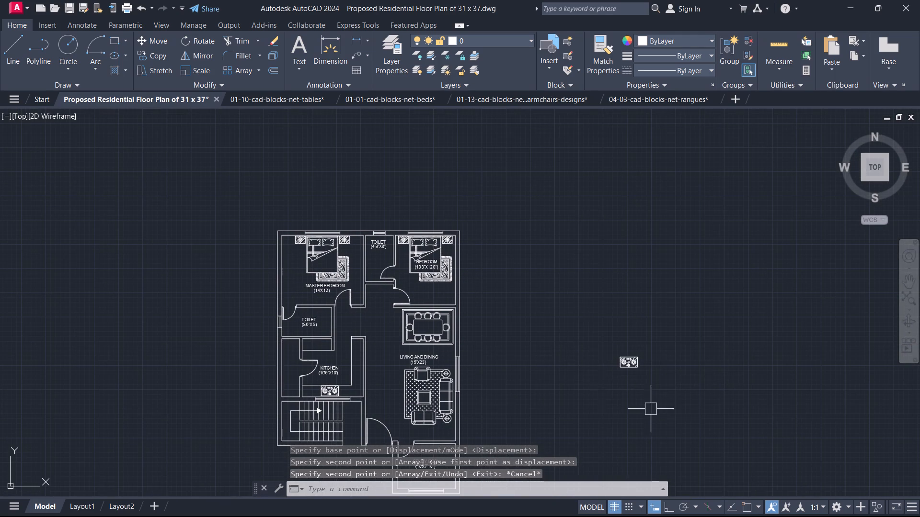
pyautogui.moveTo(669, 415); pyautogui.dragTo(650, 395)
pyautogui.click(589, 317)
pyautogui.press('Delete')
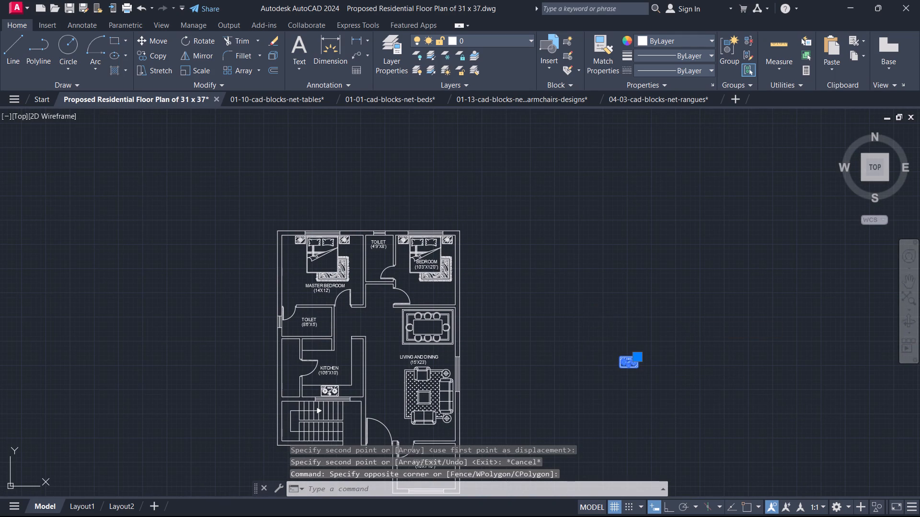
# Open the recent drawing 04-01-cad-blocks-net-kitchen-sink to get a sink block for the kitchen.
pyautogui.moveTo(291, 343); pyautogui.dragTo(426, 296, button='middle')
pyautogui.scroll(1, 291, 343)
pyautogui.scroll(1, 426, 296)
pyautogui.scroll(1, 509, 380)
pyautogui.moveTo(509, 380); pyautogui.dragTo(508, 381, button='middle')
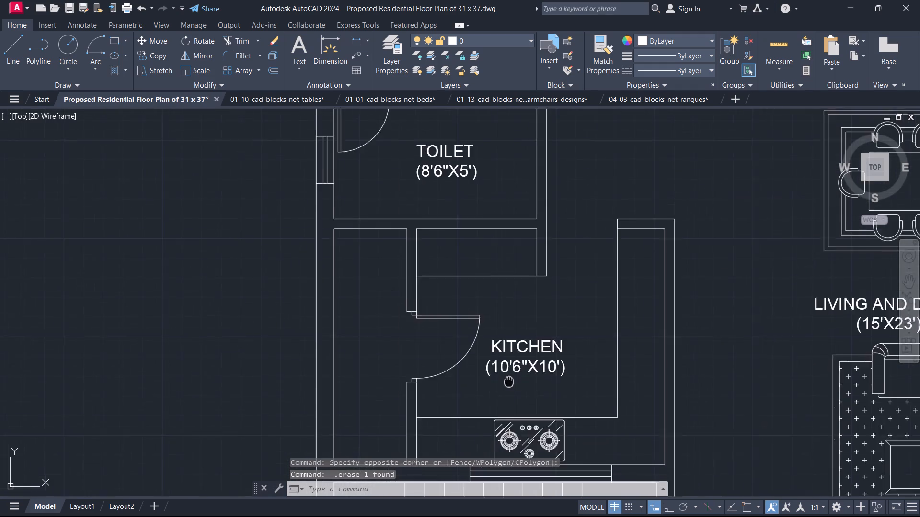
pyautogui.moveTo(508, 381); pyautogui.dragTo(468, 345, button='middle')
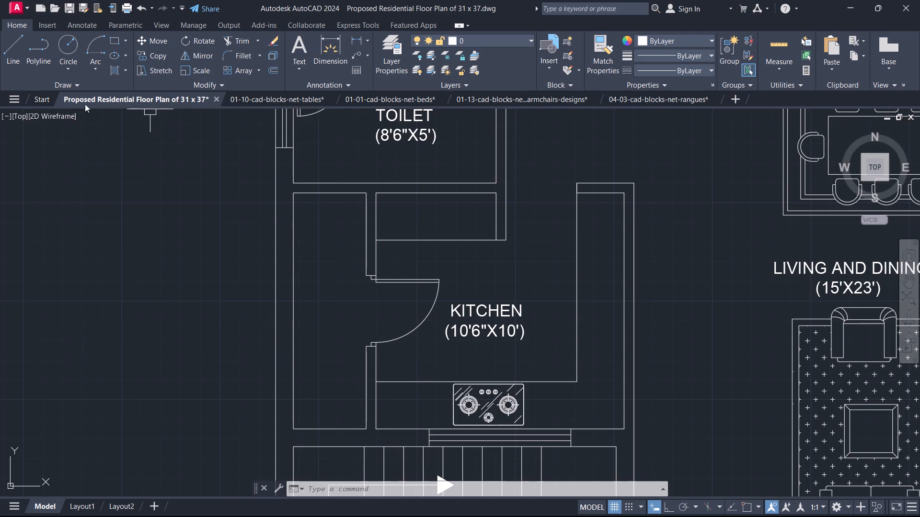
pyautogui.click(38, 96)
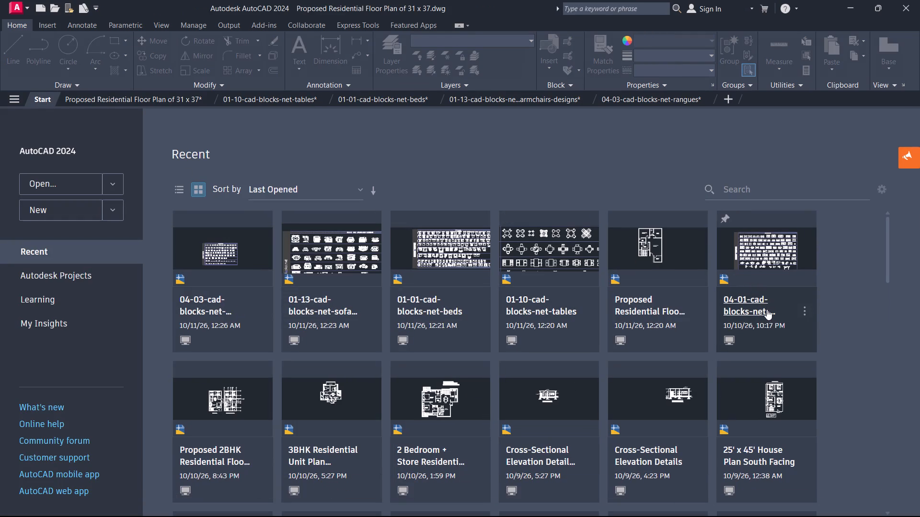
pyautogui.click(767, 312)
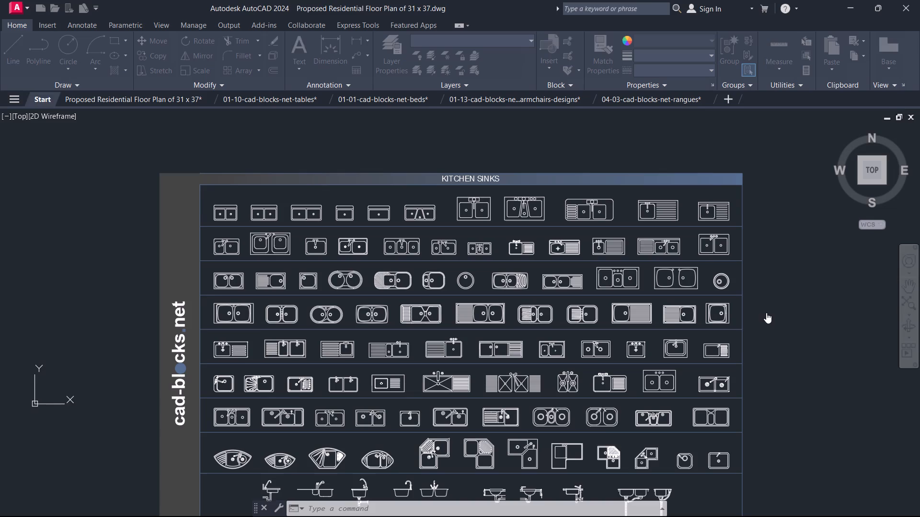
# Copy the fourth sink in the collection's fifth row and paste it east of the residential floor plan.
pyautogui.moveTo(564, 273); pyautogui.dragTo(564, 273, button='middle')
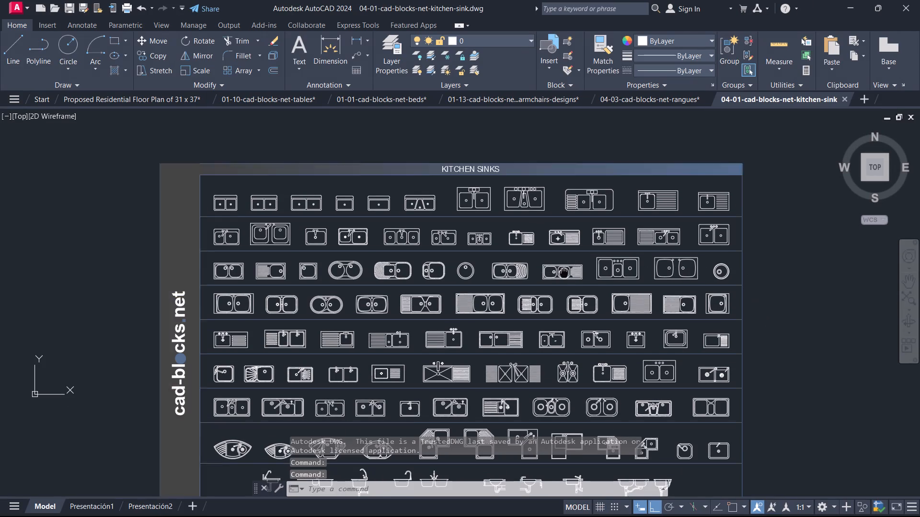
pyautogui.moveTo(564, 273); pyautogui.dragTo(615, 267, button='middle')
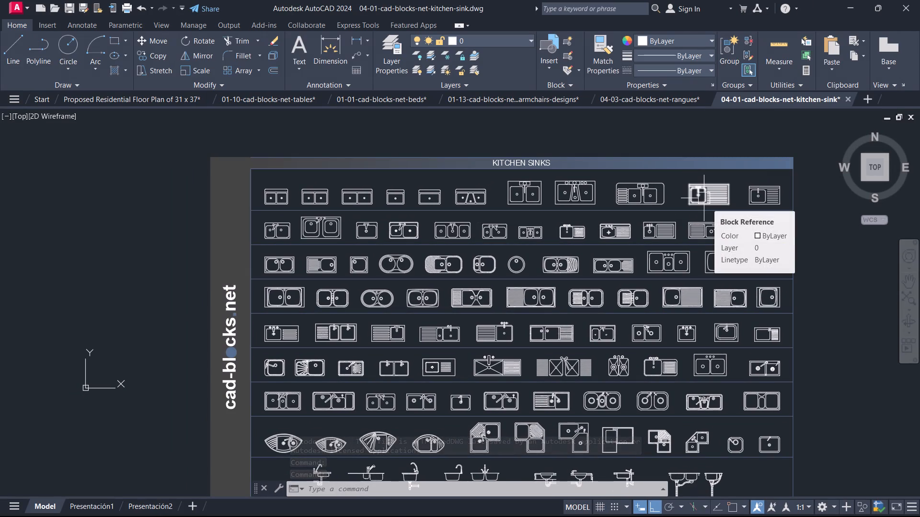
pyautogui.click(374, 330)
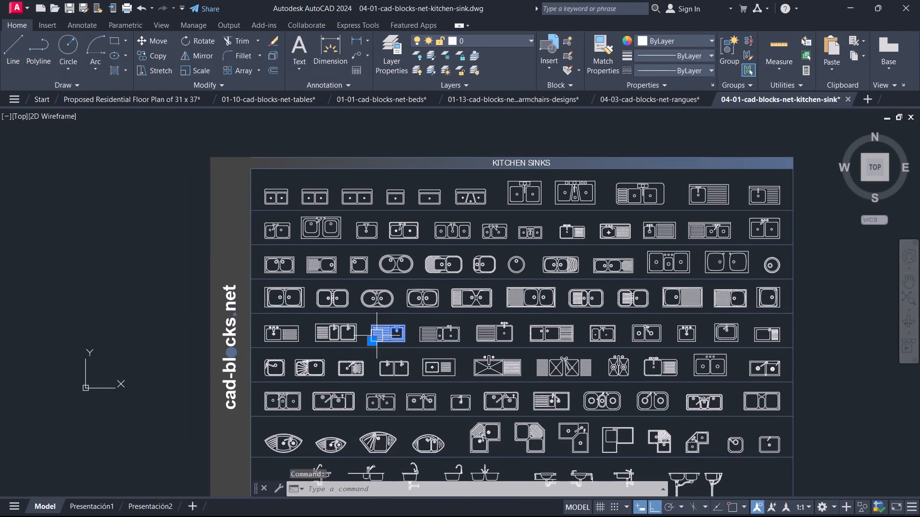
pyautogui.click(452, 340)
pyautogui.press('Escape')
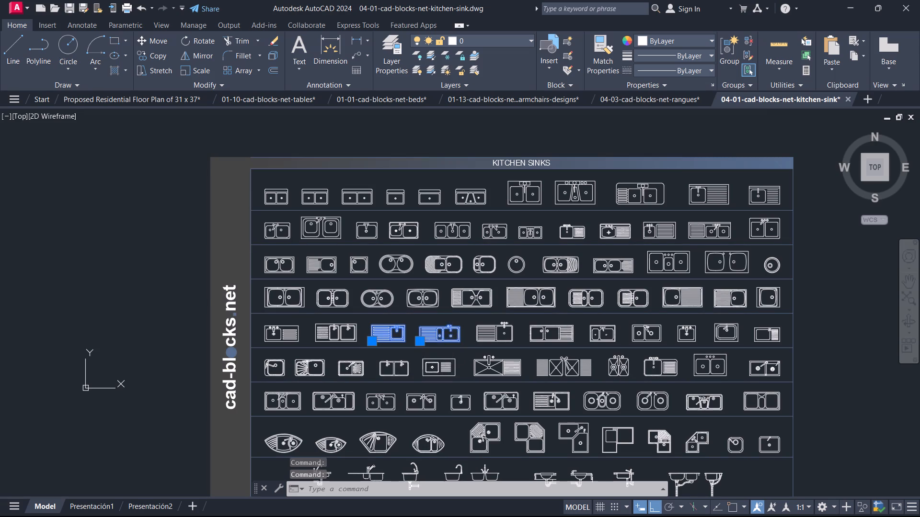
pyautogui.click(446, 335)
pyautogui.hotkey('ctrl', 'c')
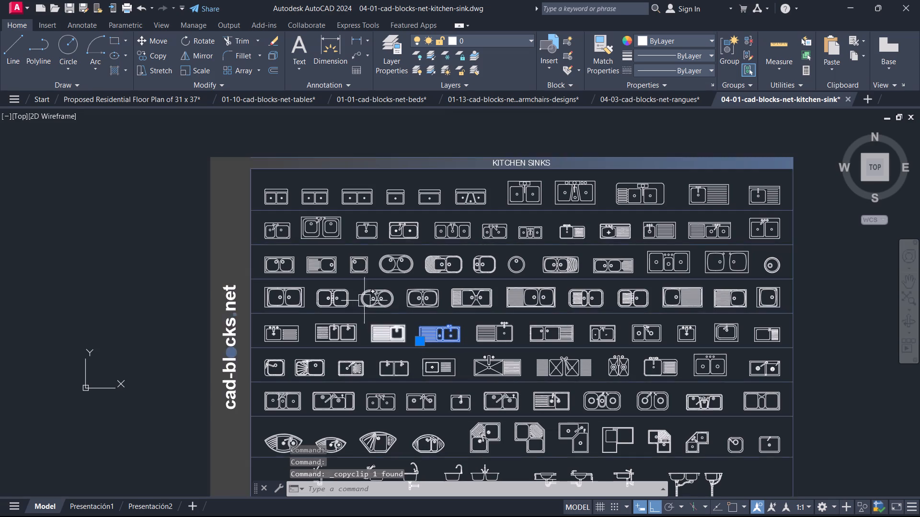
pyautogui.click(154, 92)
pyautogui.hotkey('ctrl', 'v')
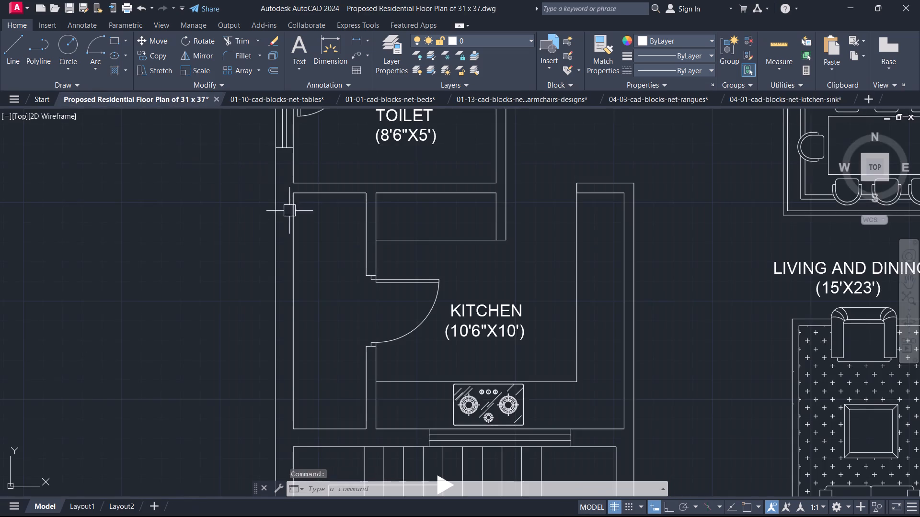
pyautogui.scroll(-4, 515, 281)
pyautogui.moveTo(515, 280); pyautogui.dragTo(324, 291, button='middle')
pyautogui.click(423, 294)
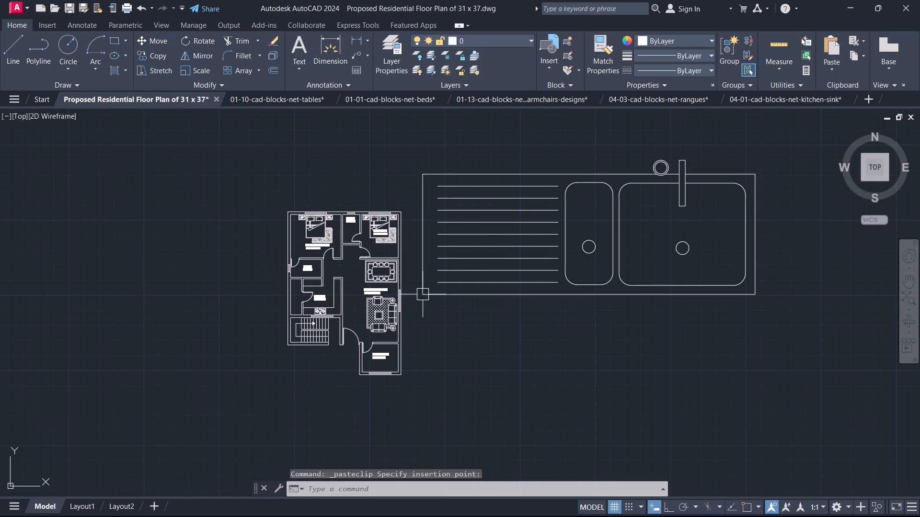
# Scale the pasted sink down freehand from its lower-left corner to a size suiting the kitchen counter.
pyautogui.click(446, 291)
pyautogui.press('s')
pyautogui.write('C')
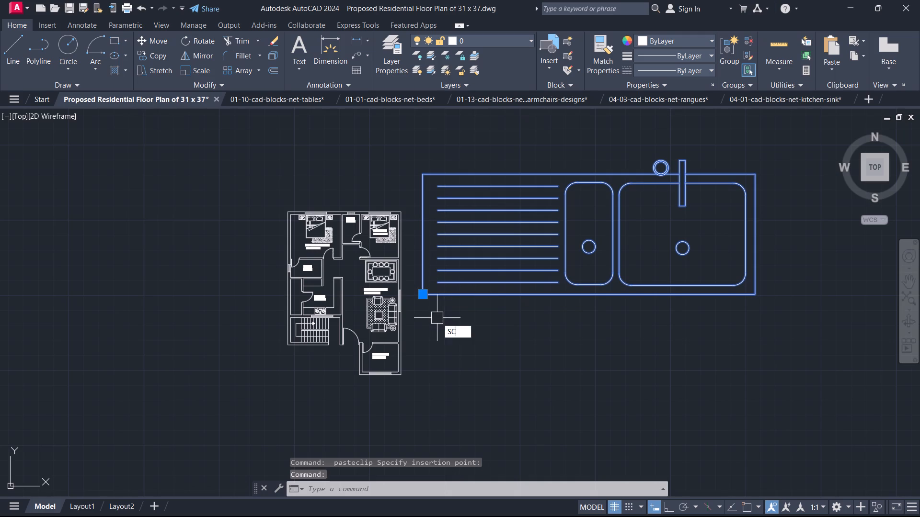
pyautogui.press('space')
pyautogui.scroll(2, 426, 318)
pyautogui.click(415, 258)
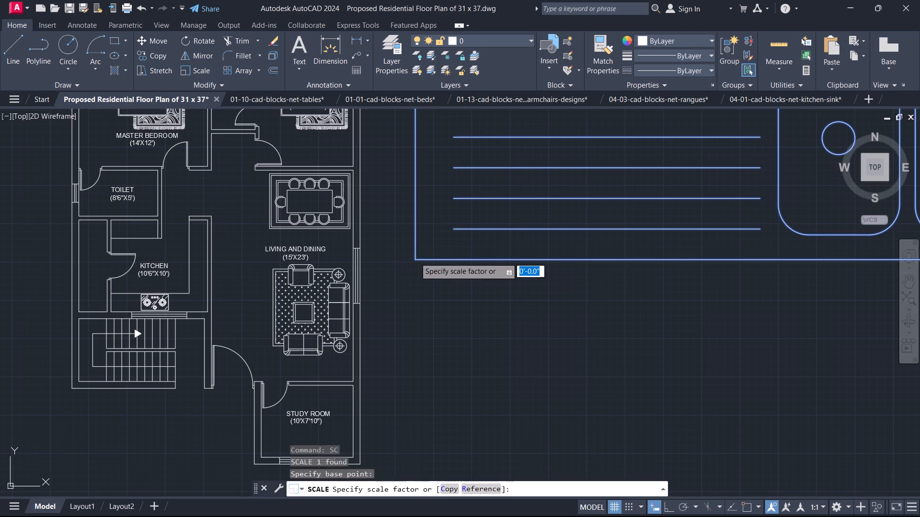
pyautogui.scroll(2, 428, 255)
pyautogui.scroll(-1, 430, 257)
pyautogui.moveTo(430, 257); pyautogui.dragTo(522, 260, button='middle')
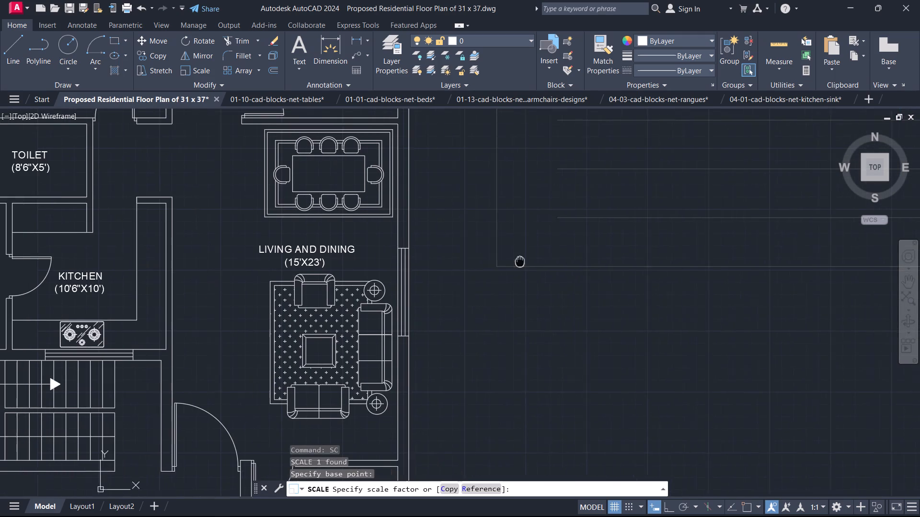
pyautogui.moveTo(522, 260); pyautogui.dragTo(531, 260, button='middle')
pyautogui.click(534, 261)
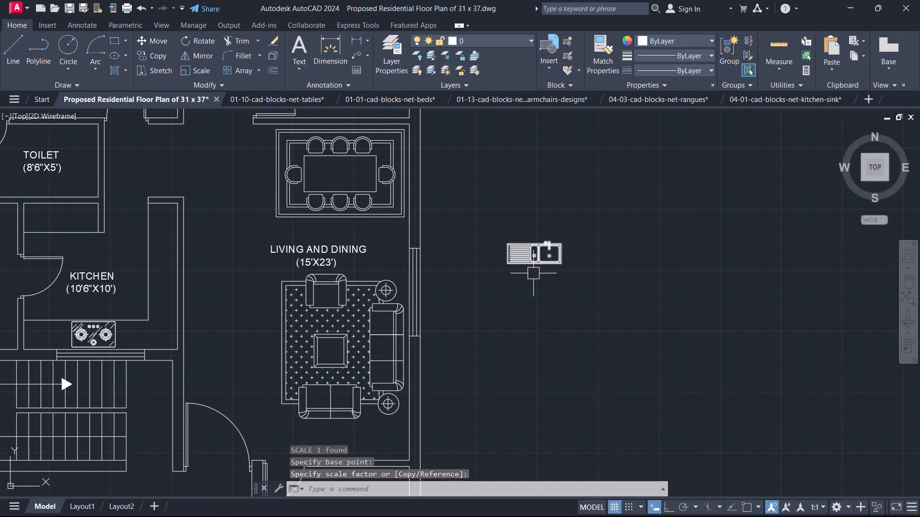
# Move the scaled sink onto the kitchen's north counter, with its faucet side toward the toilet wall.
pyautogui.click(535, 276)
pyautogui.click(500, 231)
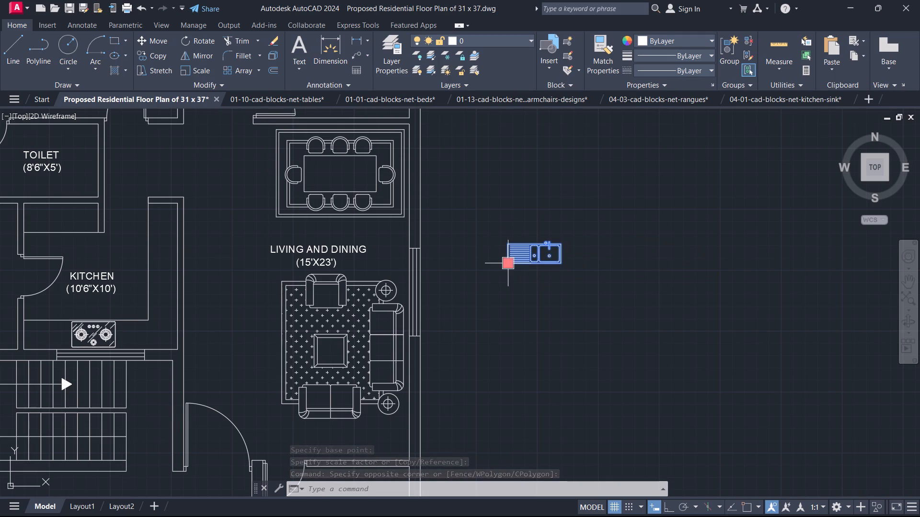
pyautogui.write('M')
pyautogui.press('space')
pyautogui.scroll(3, 513, 264)
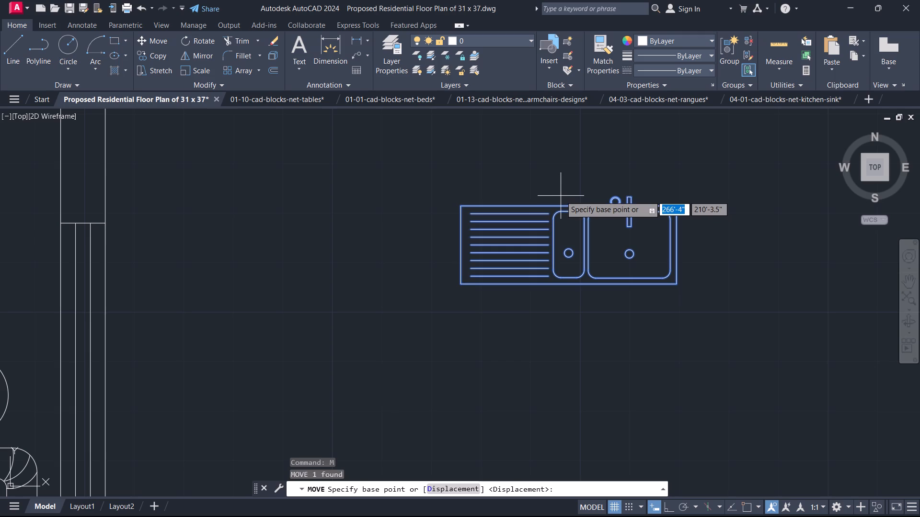
pyautogui.click(561, 195)
pyautogui.scroll(-4, 517, 242)
pyautogui.moveTo(513, 244); pyautogui.dragTo(783, 307, button='middle')
pyautogui.scroll(4, 488, 295)
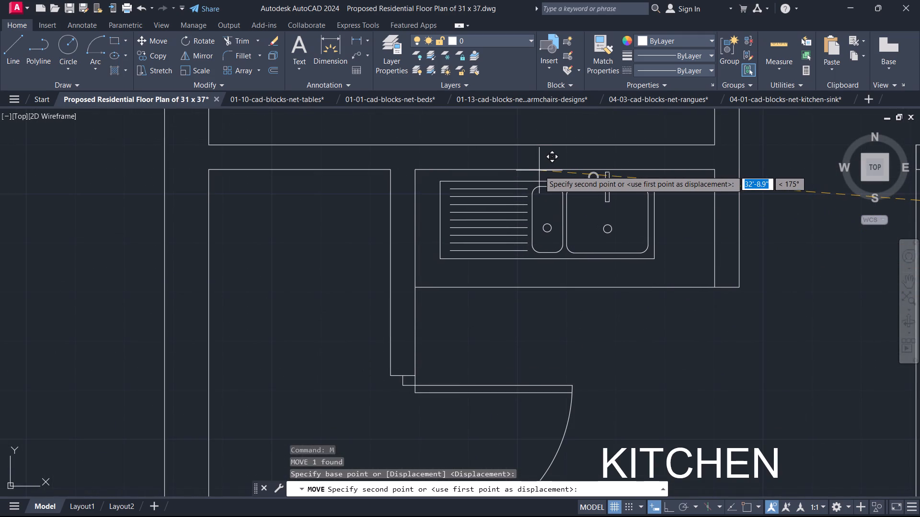
pyautogui.click(551, 170)
pyautogui.press('Escape')
pyautogui.scroll(-4, 547, 198)
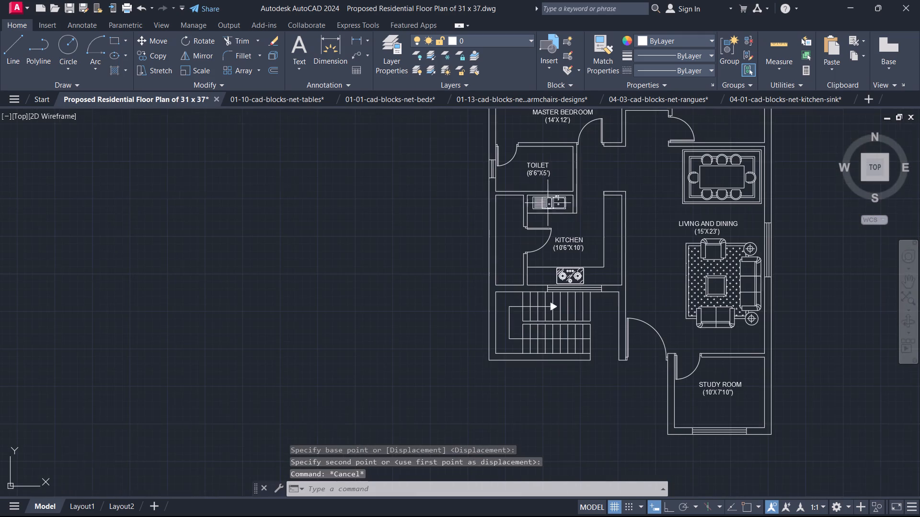
pyautogui.moveTo(564, 232); pyautogui.dragTo(513, 248, button='middle')
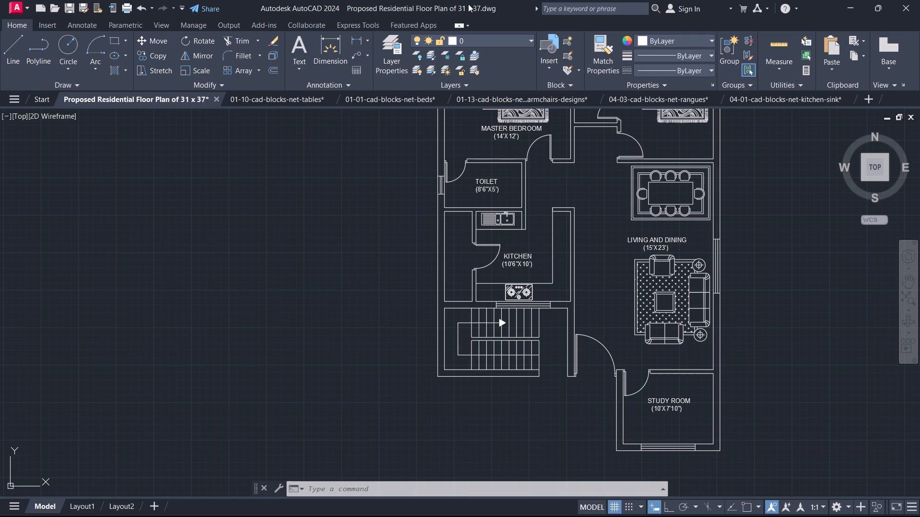
# Review the furnished floor plan, including the kitchen, the living and dining area and the study room.
pyautogui.moveTo(780, 0); pyautogui.dragTo(711, 0, button='right')
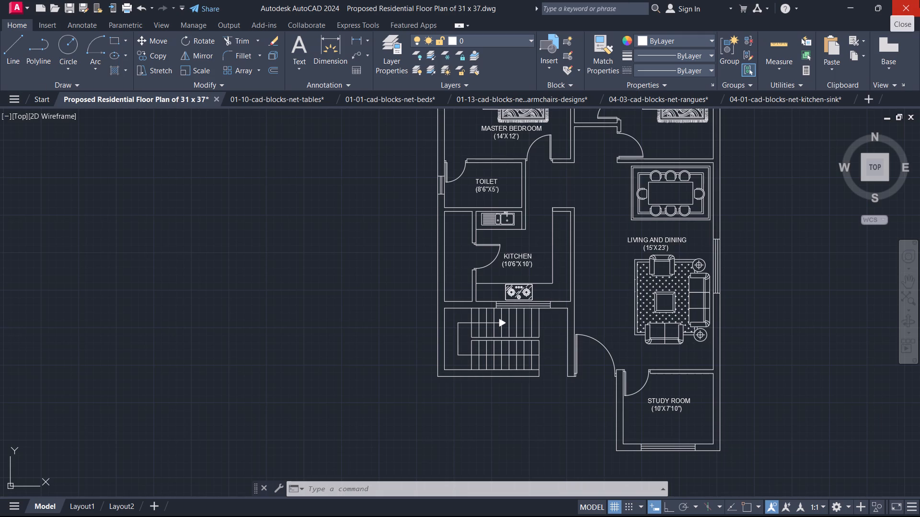
pyautogui.scroll(-2, 478, 285)
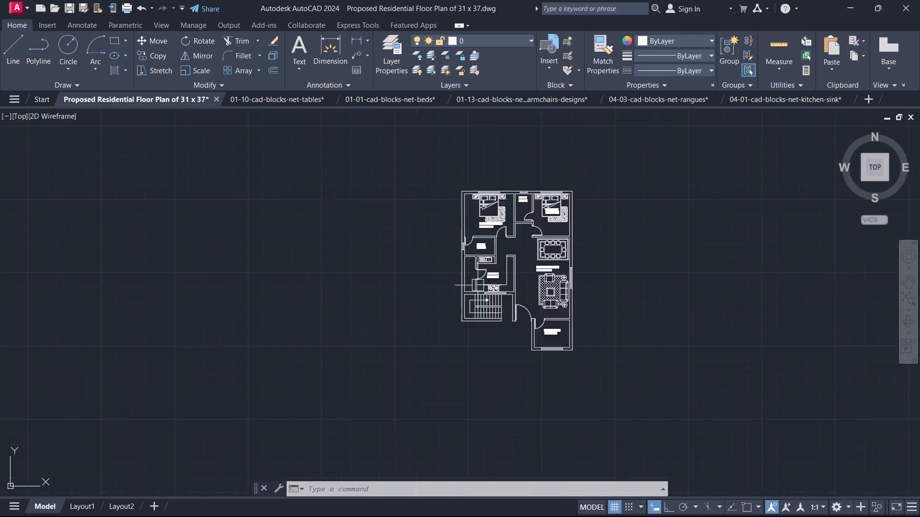
pyautogui.scroll(-1, 478, 285)
pyautogui.moveTo(487, 303); pyautogui.dragTo(381, 378, button='middle')
pyautogui.scroll(1, 465, 290)
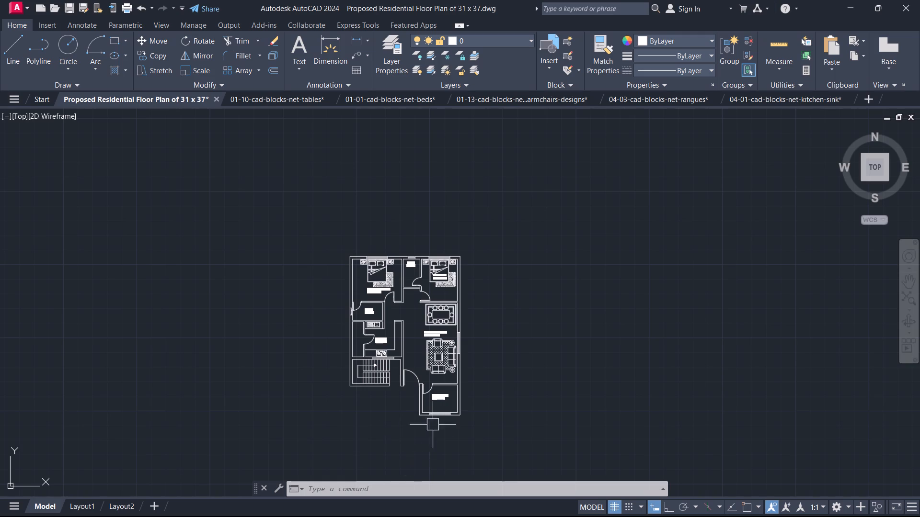
pyautogui.scroll(2, 467, 307)
pyautogui.scroll(1, 370, 368)
pyautogui.moveTo(372, 365); pyautogui.dragTo(518, 186, button='middle')
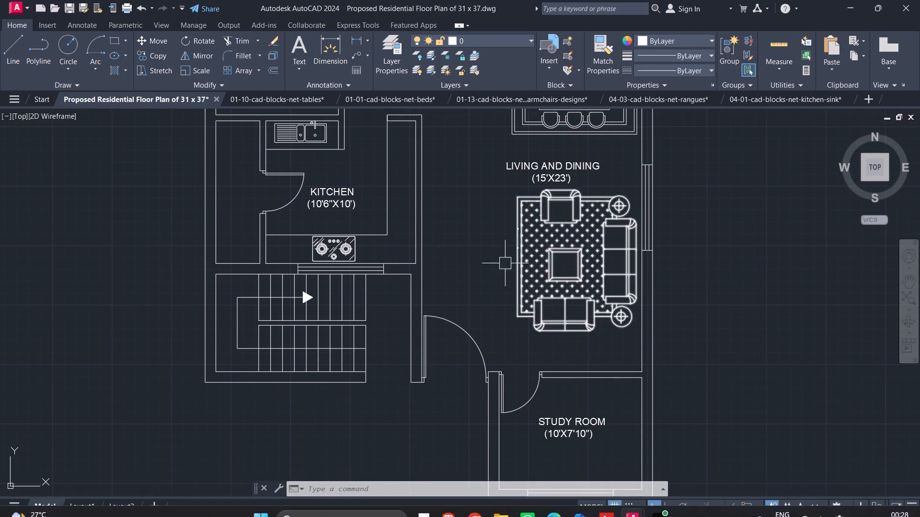
pyautogui.scroll(-1, 519, 335)
pyautogui.moveTo(494, 431); pyautogui.dragTo(518, 356, button='middle')
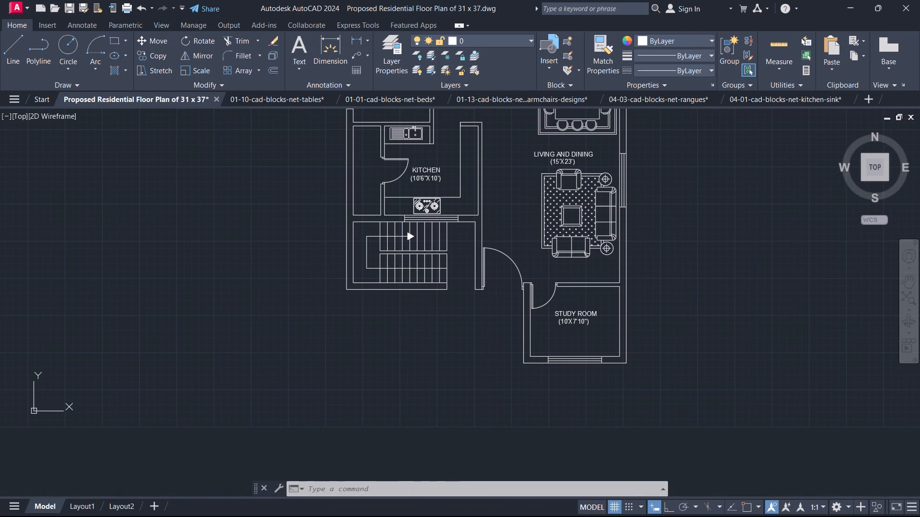
pyautogui.scroll(-1, 519, 355)
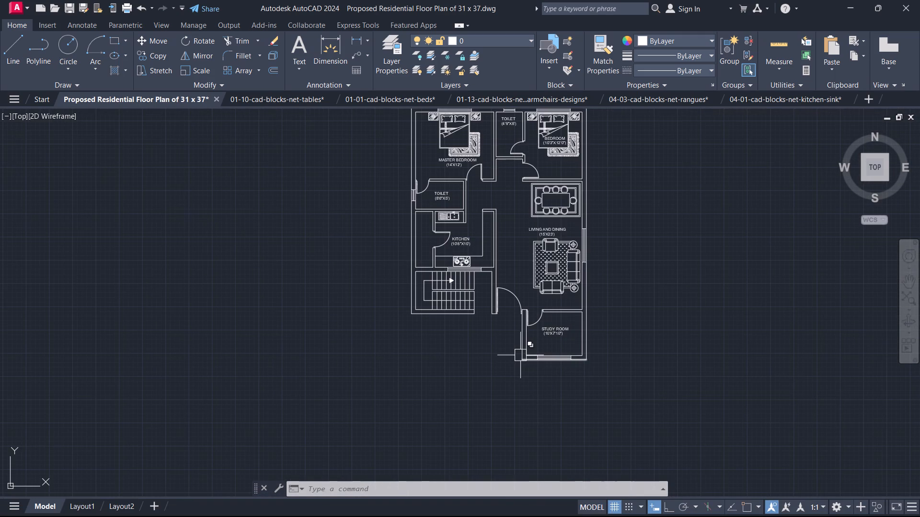
pyautogui.moveTo(472, 364); pyautogui.dragTo(425, 430, button='middle')
pyautogui.scroll(1, 471, 318)
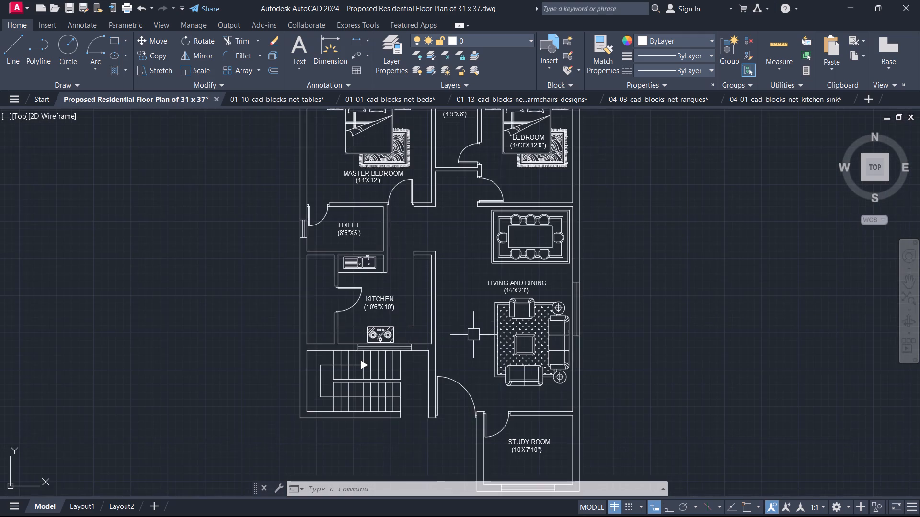
pyautogui.scroll(-1, 487, 368)
pyautogui.moveTo(487, 368); pyautogui.dragTo(401, 291, button='middle')
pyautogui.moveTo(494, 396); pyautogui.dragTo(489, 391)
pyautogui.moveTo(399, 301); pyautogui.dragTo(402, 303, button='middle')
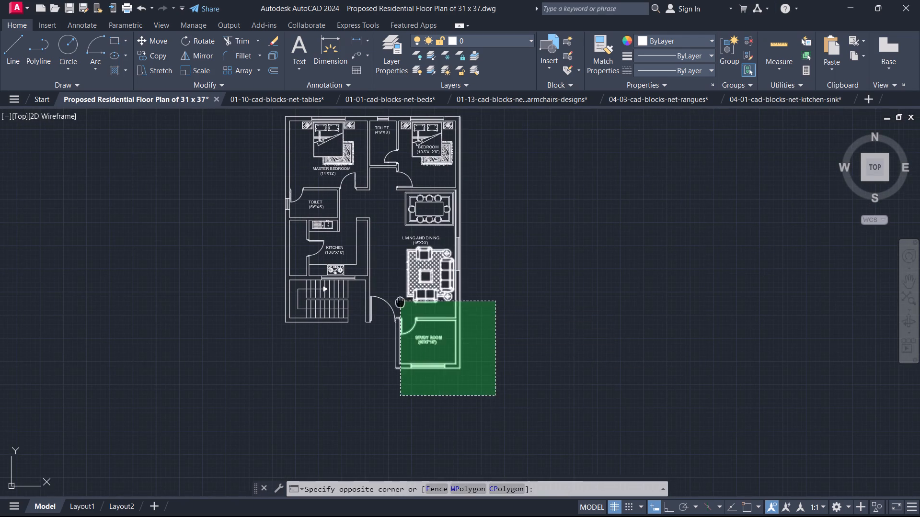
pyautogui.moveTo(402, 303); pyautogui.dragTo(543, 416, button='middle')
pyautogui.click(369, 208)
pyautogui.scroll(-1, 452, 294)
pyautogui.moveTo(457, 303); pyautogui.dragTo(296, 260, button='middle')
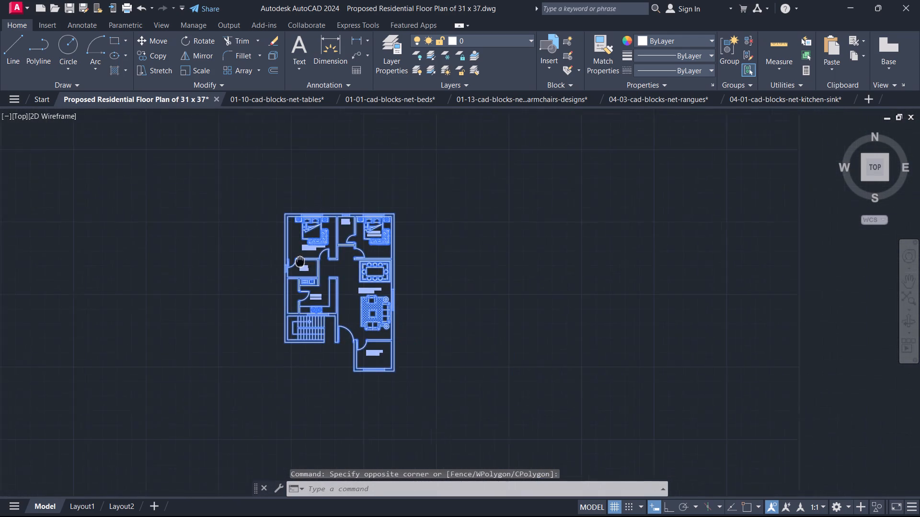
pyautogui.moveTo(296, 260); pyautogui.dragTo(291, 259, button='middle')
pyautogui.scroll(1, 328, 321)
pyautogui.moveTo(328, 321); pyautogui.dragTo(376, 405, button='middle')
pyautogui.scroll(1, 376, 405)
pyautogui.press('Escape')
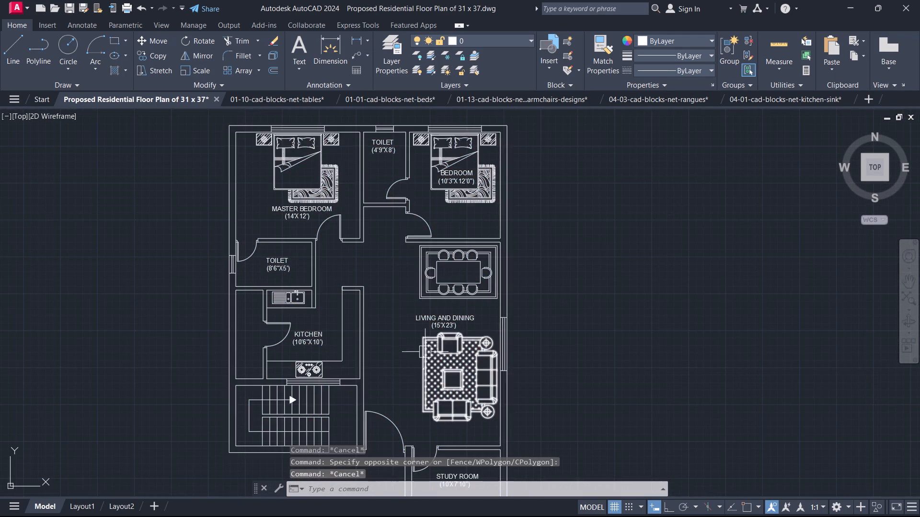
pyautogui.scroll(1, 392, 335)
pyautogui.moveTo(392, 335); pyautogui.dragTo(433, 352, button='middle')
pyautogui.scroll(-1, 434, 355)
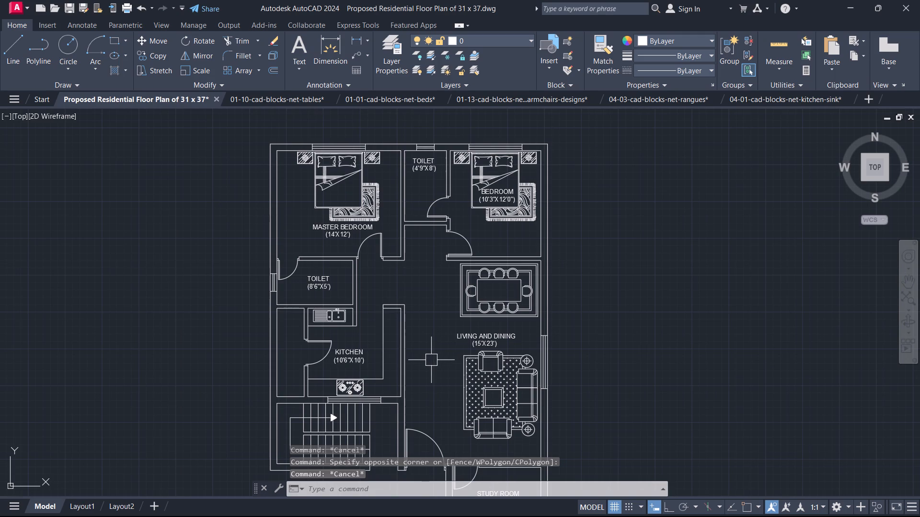
# Insert the Toilet - Imperial block from the architectural tool palette into the empty area east of the floor plan.
pyautogui.press('t')
pyautogui.press('p')
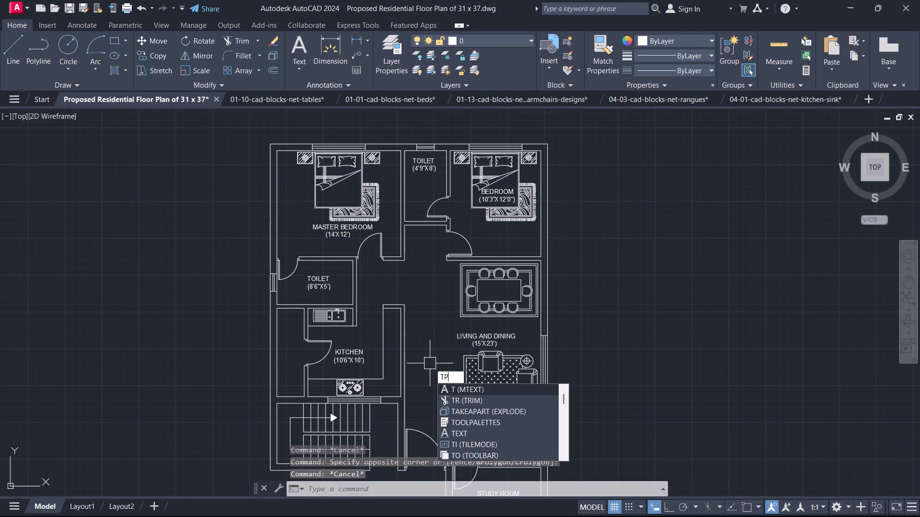
pyautogui.press('space')
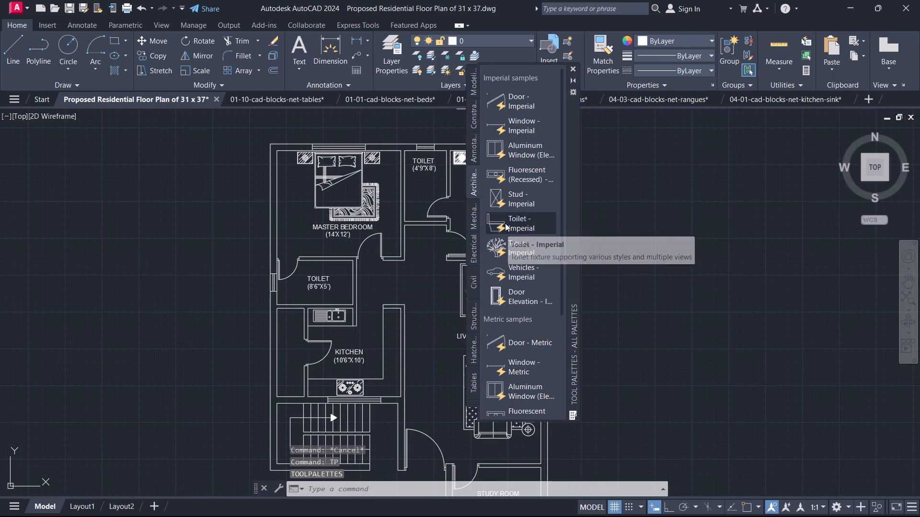
pyautogui.click(505, 223)
pyautogui.click(696, 225)
pyautogui.press('Escape')
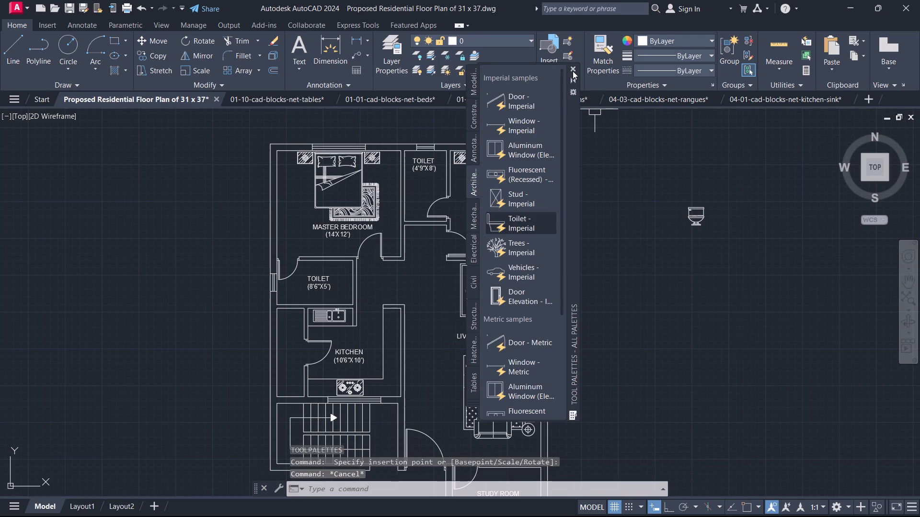
pyautogui.click(573, 71)
# Change the inserted toilet block's view to Round (Plan).
pyautogui.click(693, 219)
pyautogui.scroll(1, 687, 222)
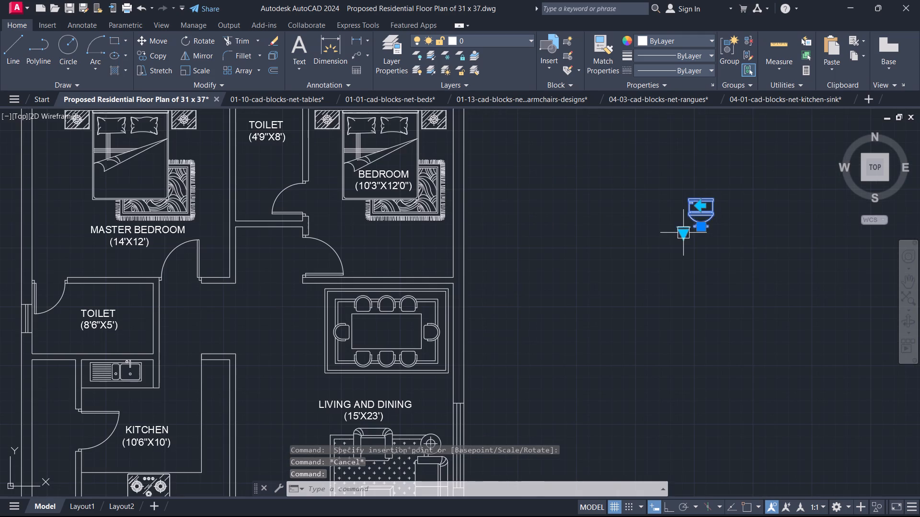
pyautogui.click(679, 234)
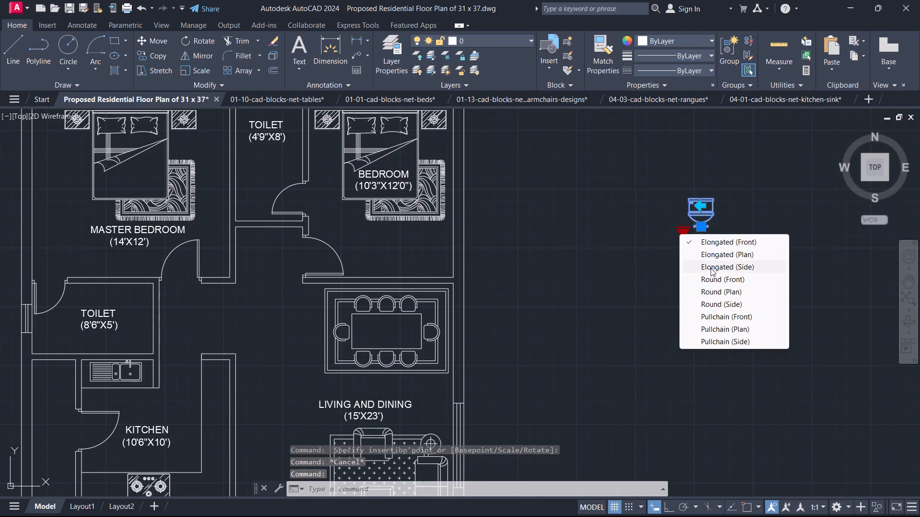
pyautogui.click(708, 294)
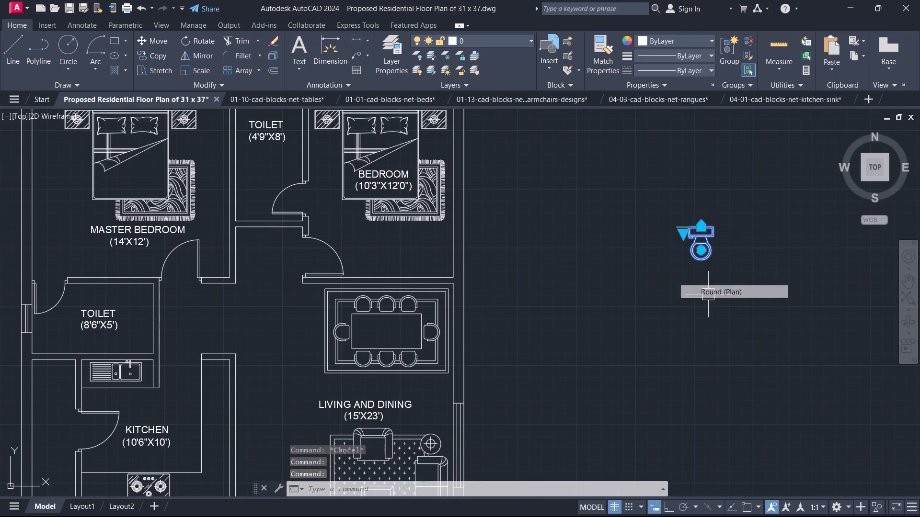
pyautogui.scroll(1, 681, 268)
pyautogui.press('Escape')
# Mirror the toilet across a horizontal line just north of its tank with Ortho on, erasing the source object.
pyautogui.click(718, 255)
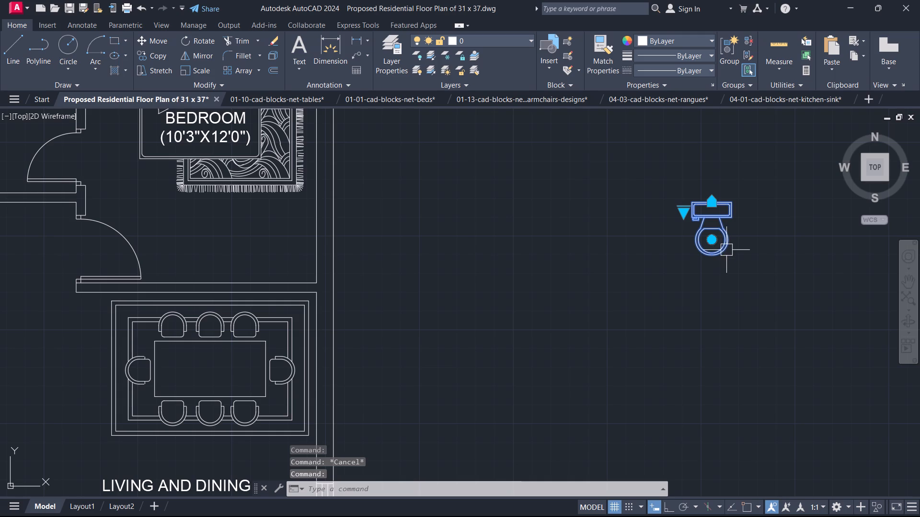
pyautogui.press('m')
pyautogui.press('i')
pyautogui.press('space')
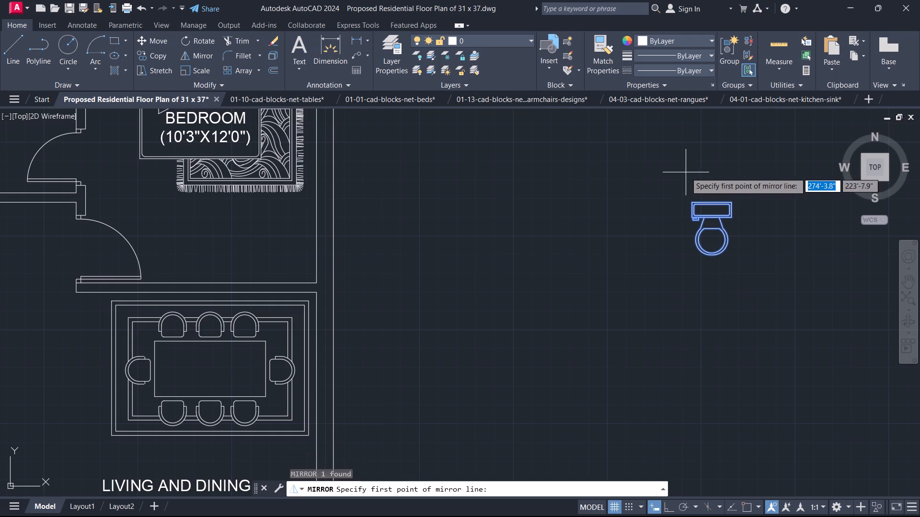
pyautogui.click(672, 189)
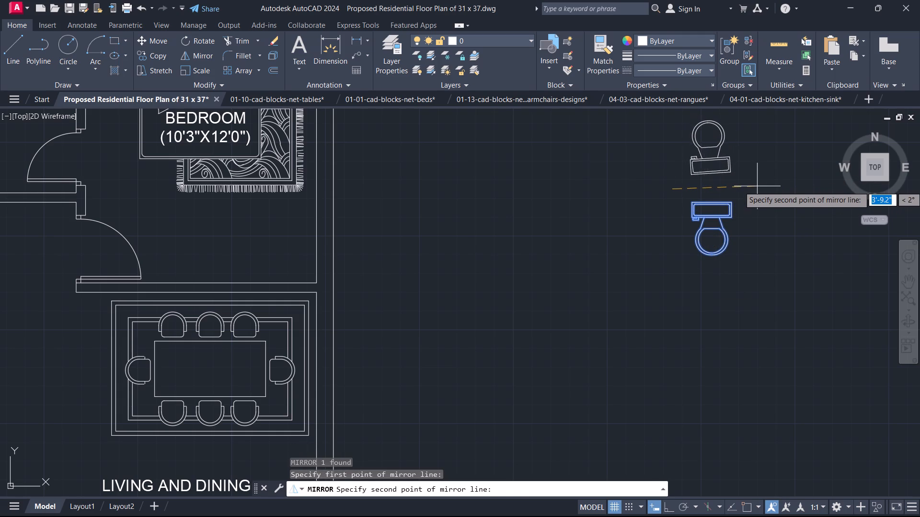
pyautogui.press('F8')
pyautogui.click(759, 190)
pyautogui.moveTo(768, 217); pyautogui.dragTo(759, 190)
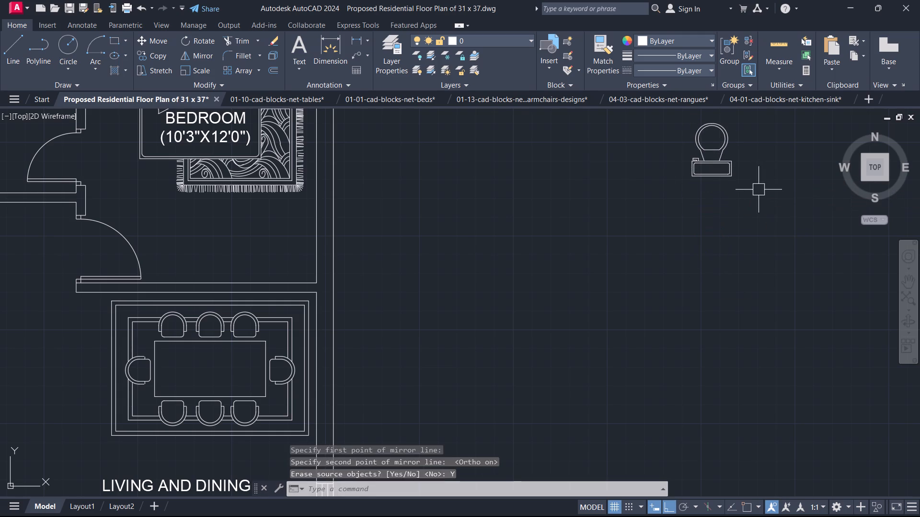
pyautogui.press('Escape')
# Copy the mirrored toilet into the 8'6"X5' toilet, placing its tank against the south wall near the east corner, with object snap on.
pyautogui.click(745, 182)
pyautogui.click(701, 149)
pyautogui.press('c')
pyautogui.press('o')
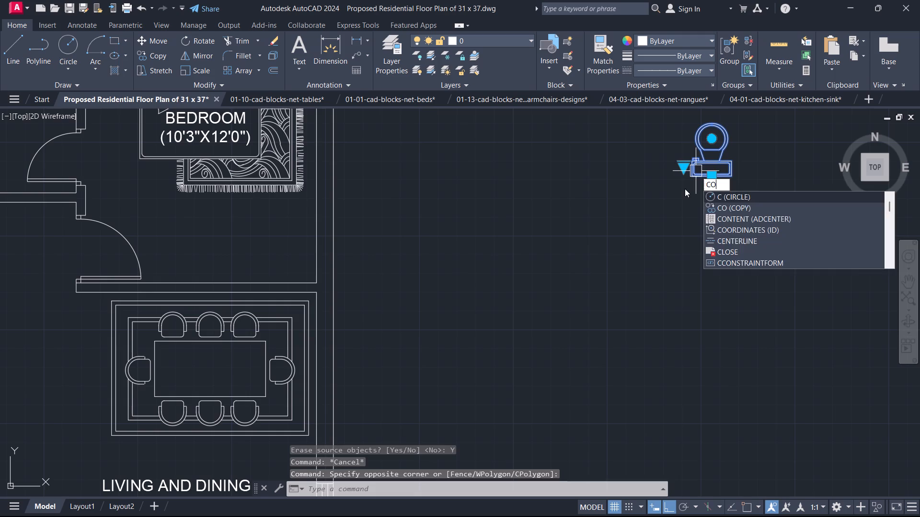
pyautogui.press('space')
pyautogui.scroll(2, 717, 174)
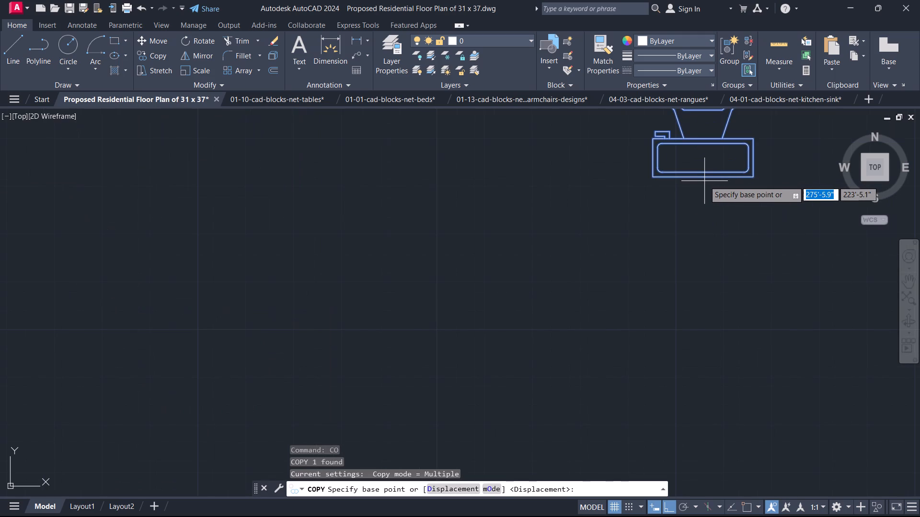
pyautogui.press('F3')
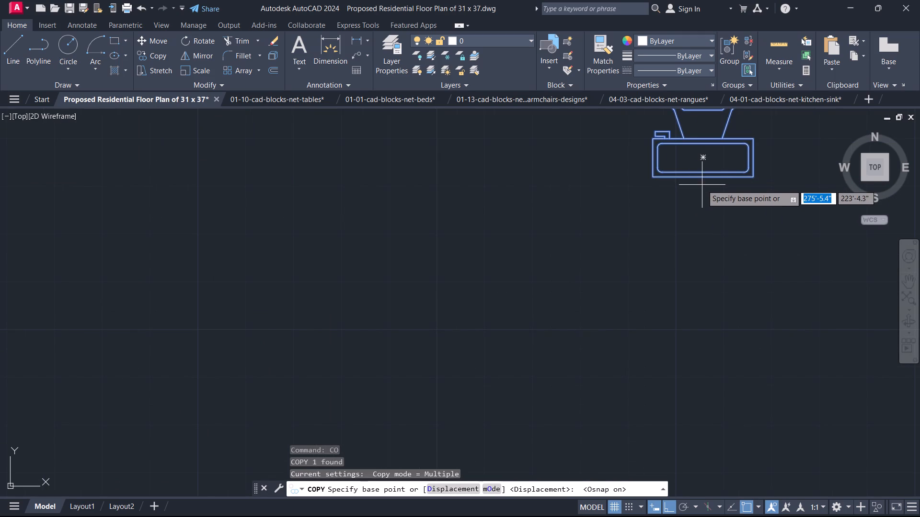
pyautogui.click(702, 185)
pyautogui.scroll(-4, 643, 228)
pyautogui.moveTo(495, 298); pyautogui.dragTo(792, 310, button='middle')
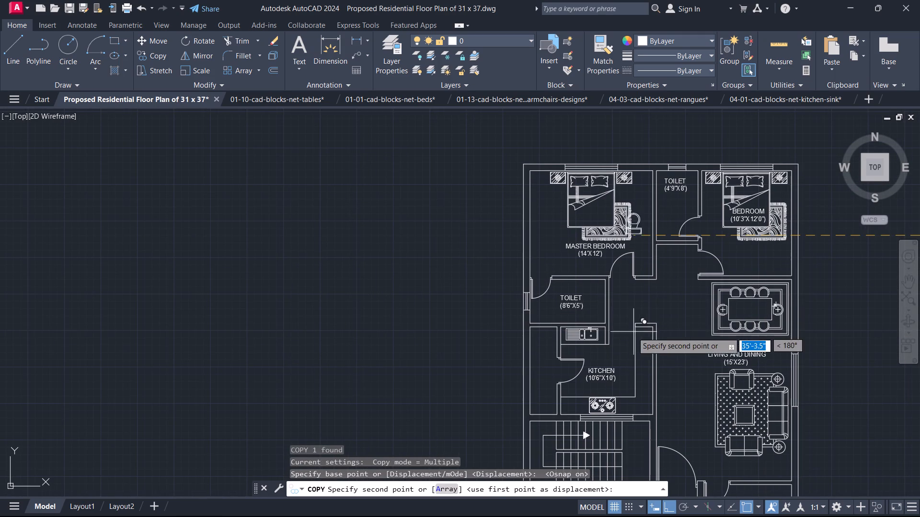
pyautogui.scroll(2, 554, 331)
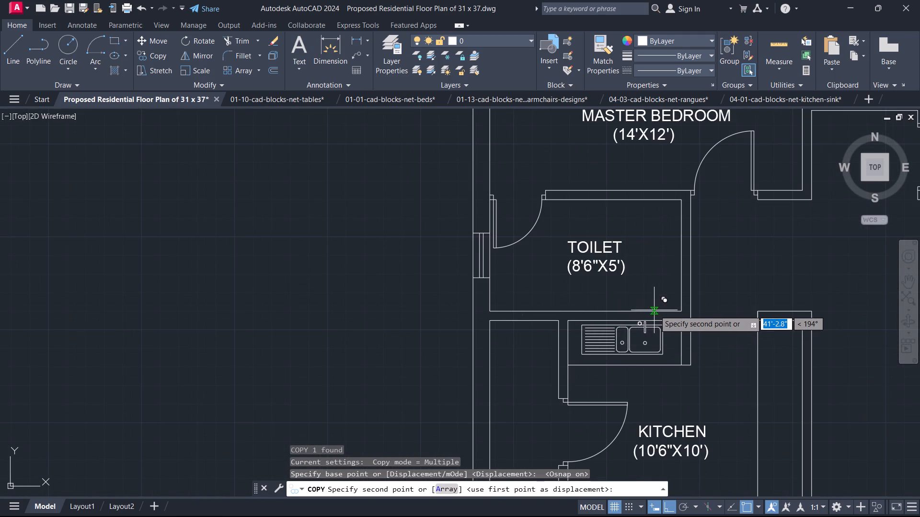
pyautogui.click(654, 310)
pyautogui.press('Escape')
pyautogui.scroll(-2, 642, 306)
pyautogui.moveTo(642, 306); pyautogui.dragTo(439, 297, button='middle')
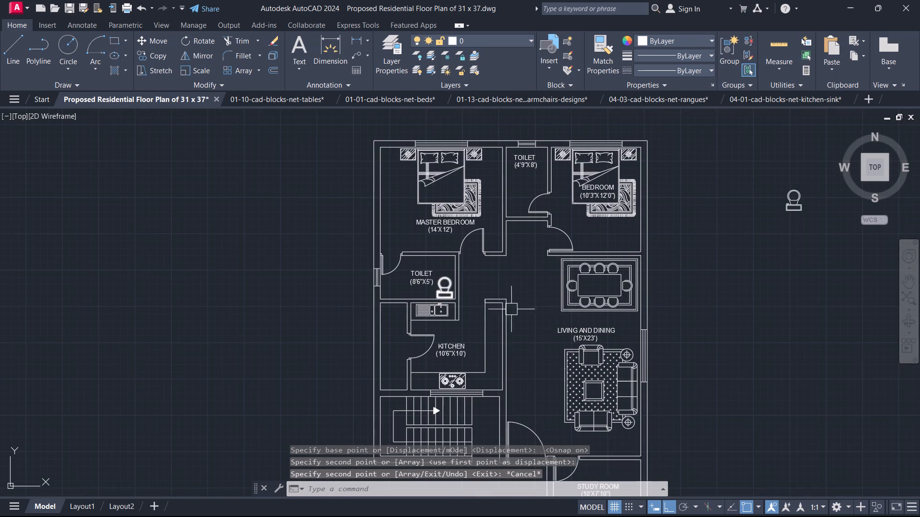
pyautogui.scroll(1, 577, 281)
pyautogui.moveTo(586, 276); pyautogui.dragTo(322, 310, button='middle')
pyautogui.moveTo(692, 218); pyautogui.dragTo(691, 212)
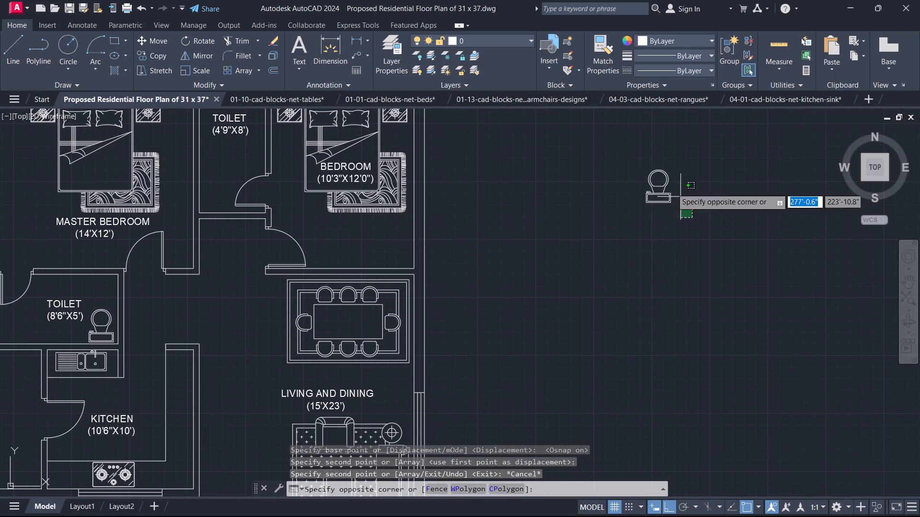
# Close the rangues, kitchen sink, sofa and armchair, beds and tables block drawings without saving their changes.
pyautogui.click(623, 94)
pyautogui.scroll(-1, 602, 192)
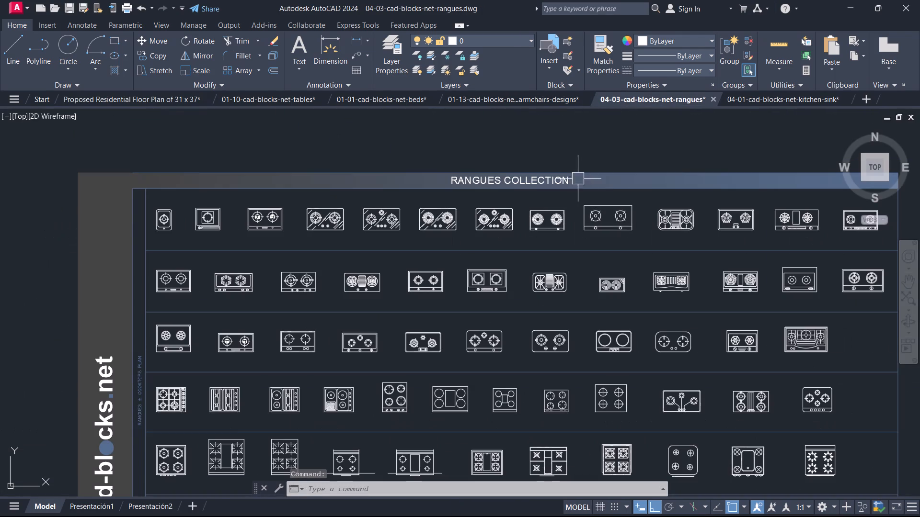
pyautogui.click(711, 103)
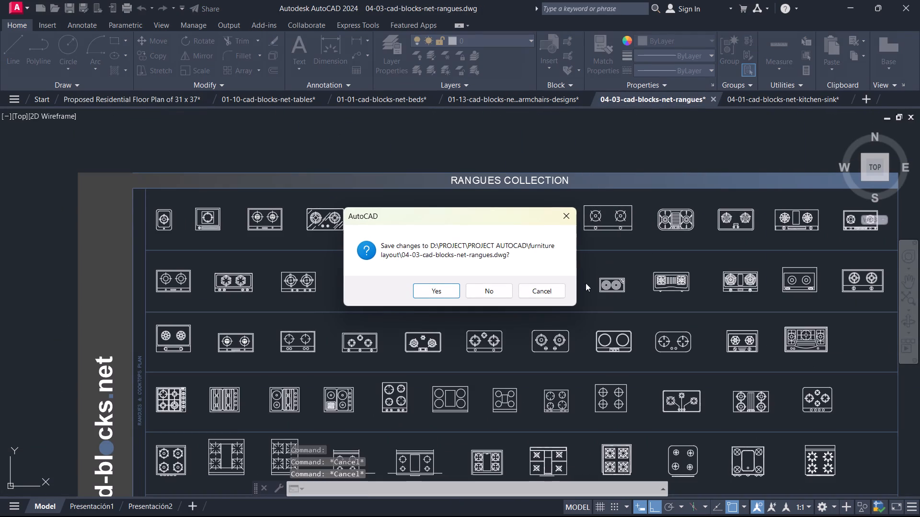
pyautogui.click(502, 294)
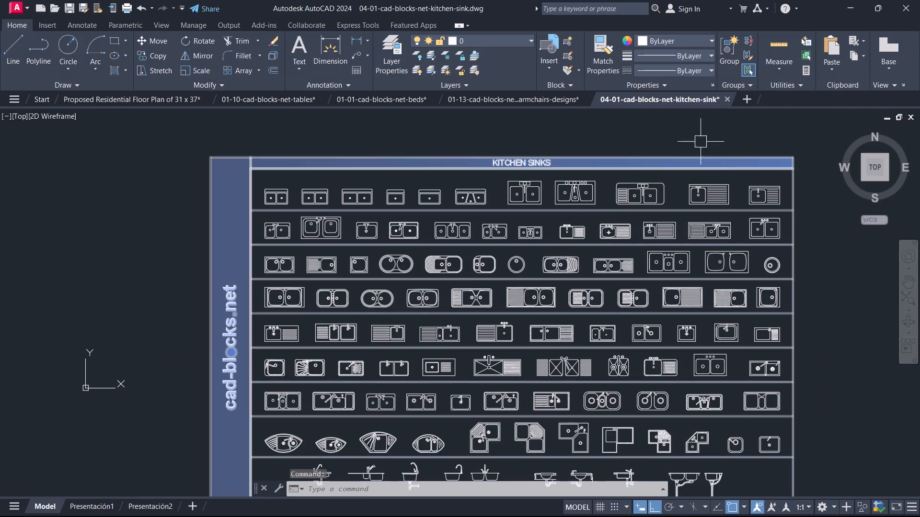
pyautogui.click(728, 100)
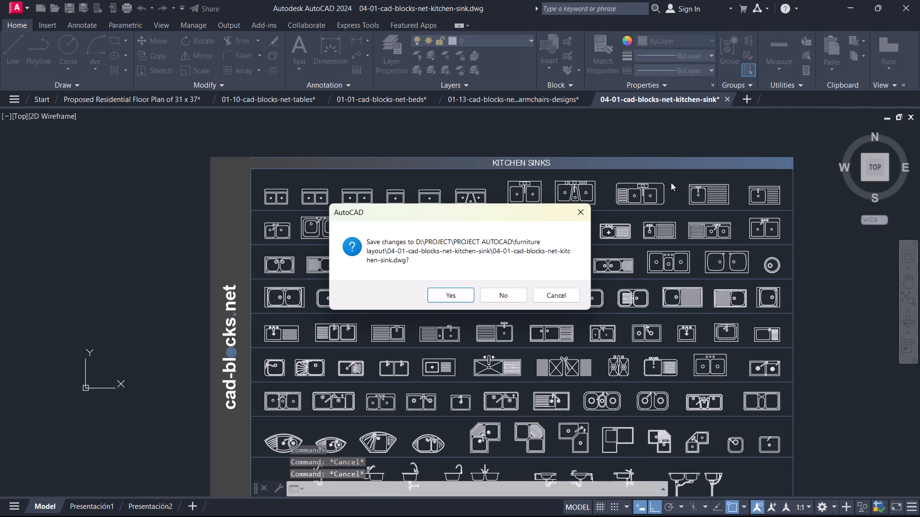
pyautogui.click(517, 295)
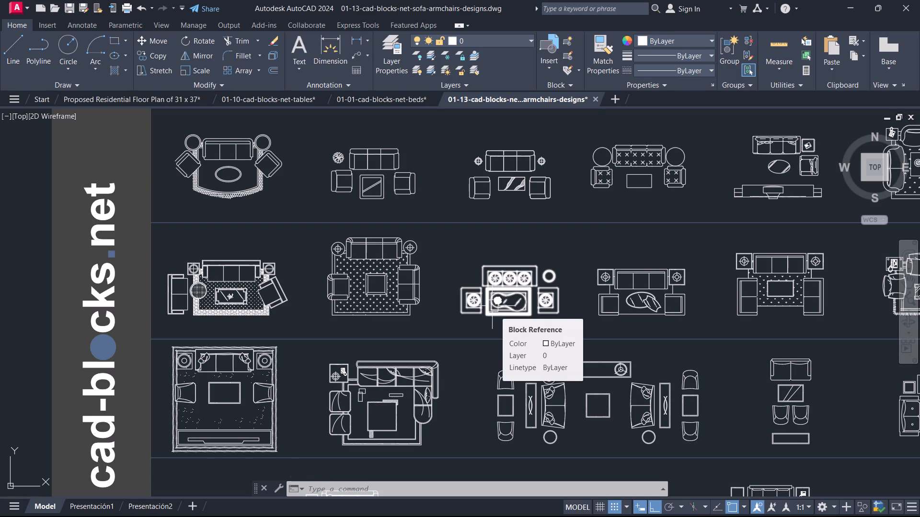
pyautogui.click(596, 101)
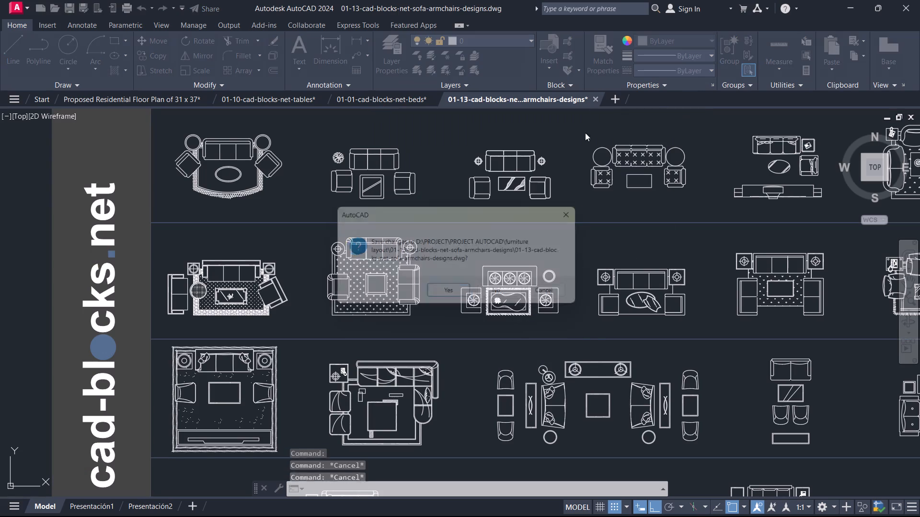
pyautogui.click(494, 295)
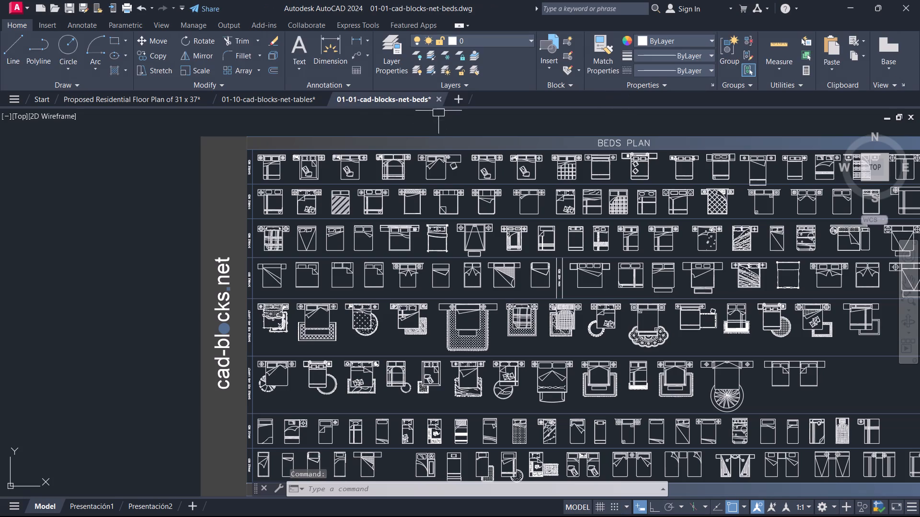
pyautogui.click(440, 101)
pyautogui.click(505, 292)
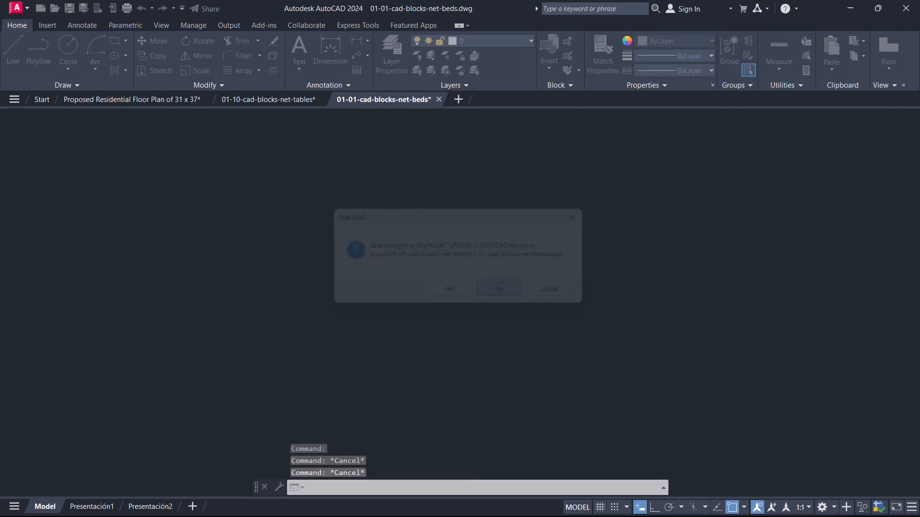
pyautogui.click(332, 100)
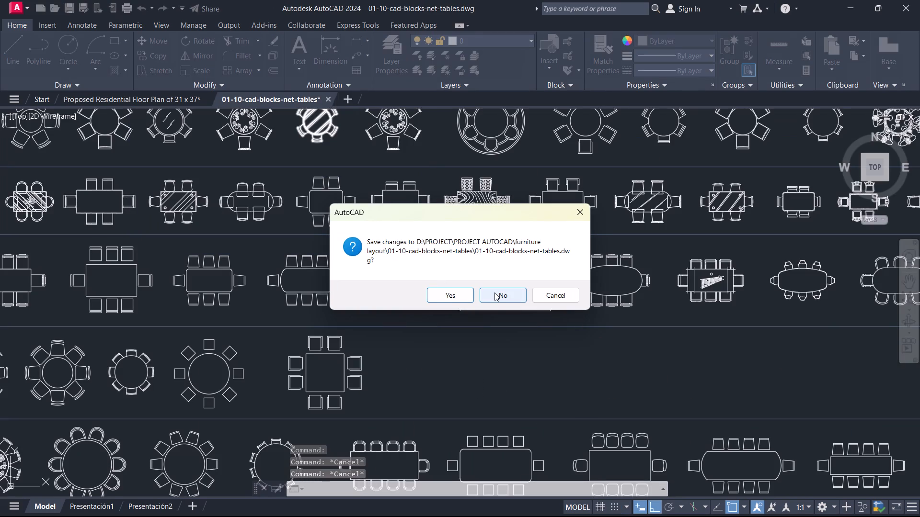
pyautogui.click(494, 292)
# Rotate the toilet east of the floor plan by 270° so its tank faces west.
pyautogui.scroll(-1, 412, 275)
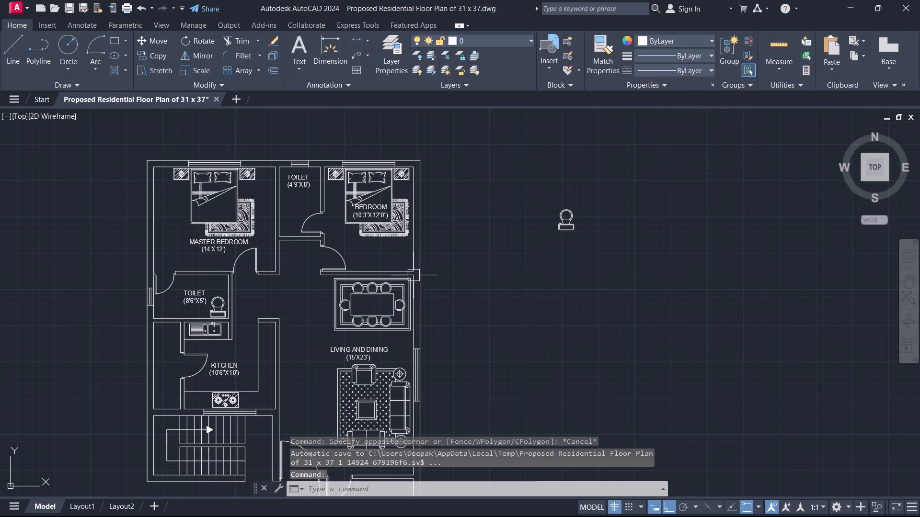
pyautogui.moveTo(570, 246); pyautogui.dragTo(611, 289, button='middle')
pyautogui.click(634, 272)
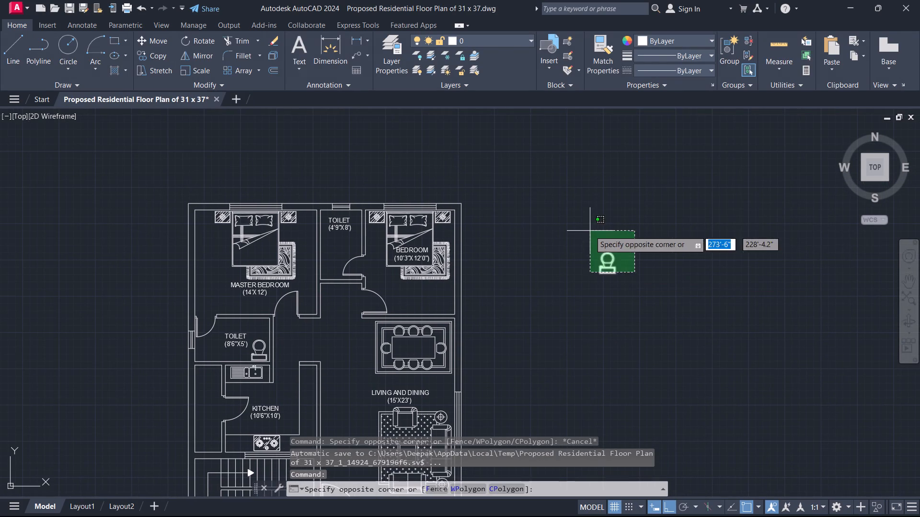
pyautogui.click(588, 229)
pyautogui.press('r')
pyautogui.press('o')
pyautogui.press('space')
pyautogui.scroll(1, 579, 277)
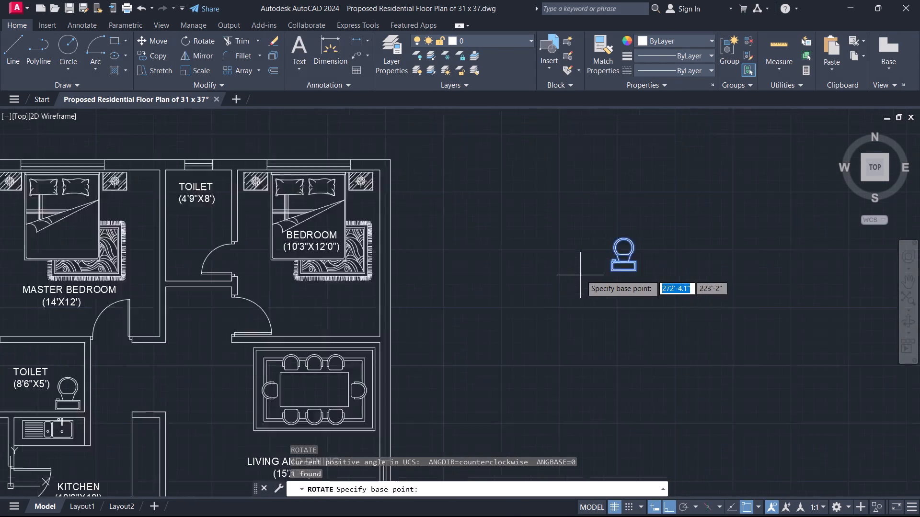
pyautogui.scroll(1, 582, 274)
pyautogui.click(637, 197)
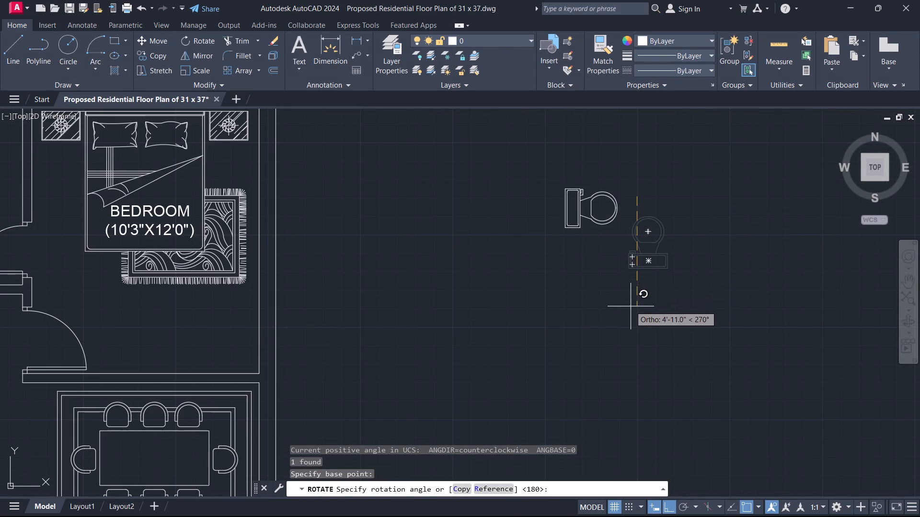
pyautogui.click(634, 311)
# Move the rotated toilet into the 4'9"X8' toilet, setting its tank against the west wall.
pyautogui.click(650, 236)
pyautogui.click(577, 181)
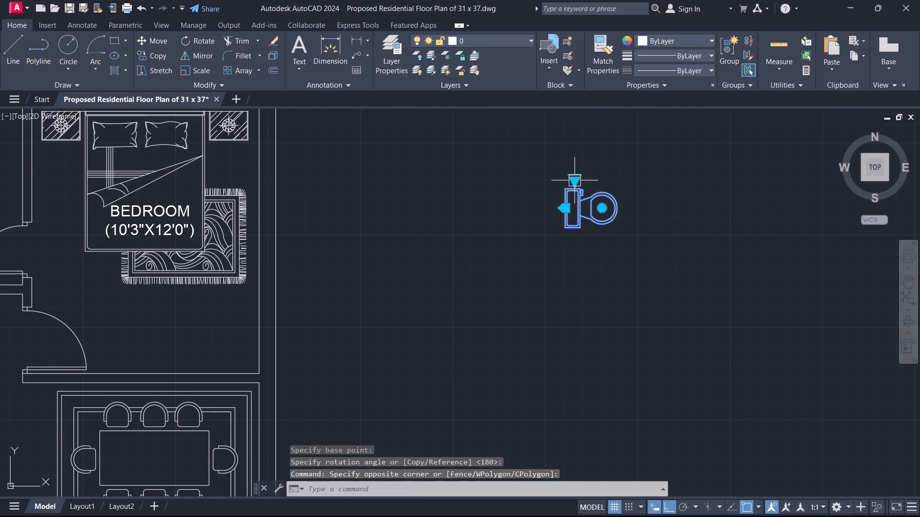
pyautogui.press('m')
pyautogui.press('space')
pyautogui.scroll(3, 552, 245)
pyautogui.moveTo(562, 162); pyautogui.dragTo(598, 342, button='middle')
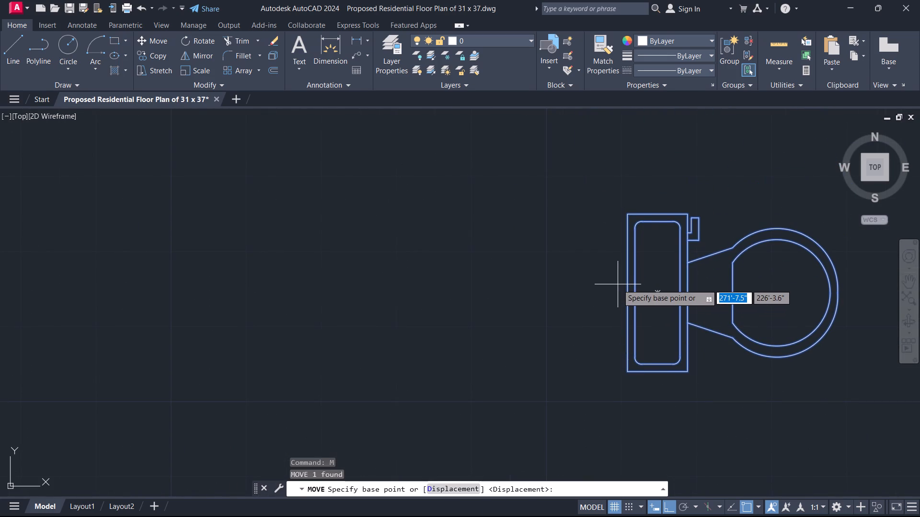
pyautogui.click(616, 292)
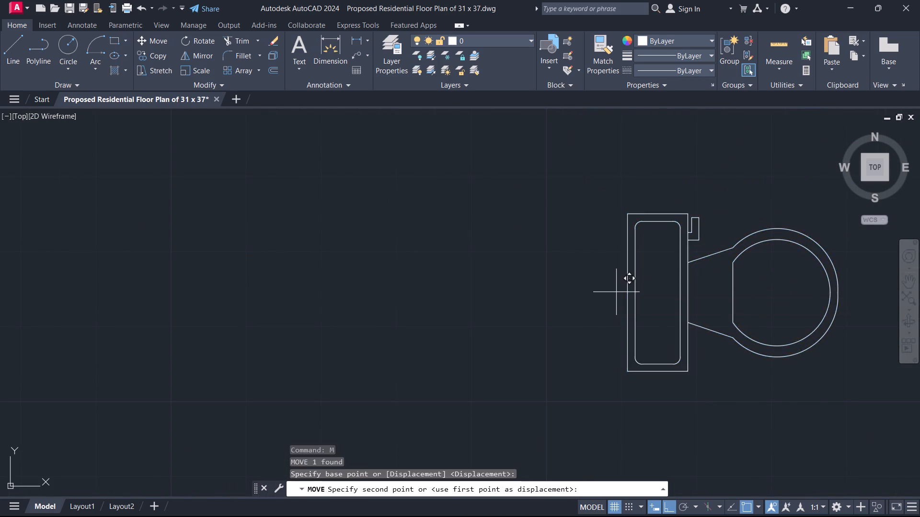
pyautogui.scroll(-3, 538, 340)
pyautogui.scroll(-1, 465, 380)
pyautogui.moveTo(451, 388); pyautogui.dragTo(730, 461, button='middle')
pyautogui.moveTo(448, 423); pyautogui.dragTo(447, 421, button='middle')
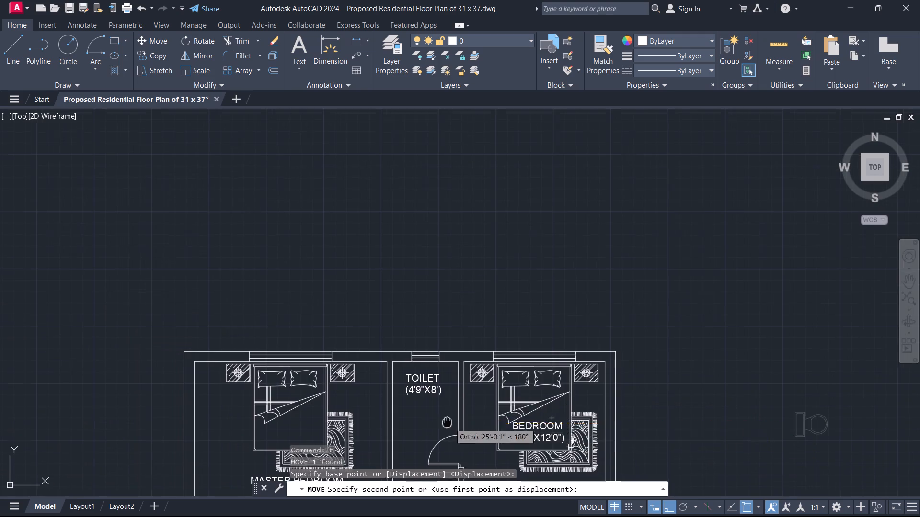
pyautogui.moveTo(447, 421); pyautogui.dragTo(664, 306, button='middle')
pyautogui.scroll(2, 649, 309)
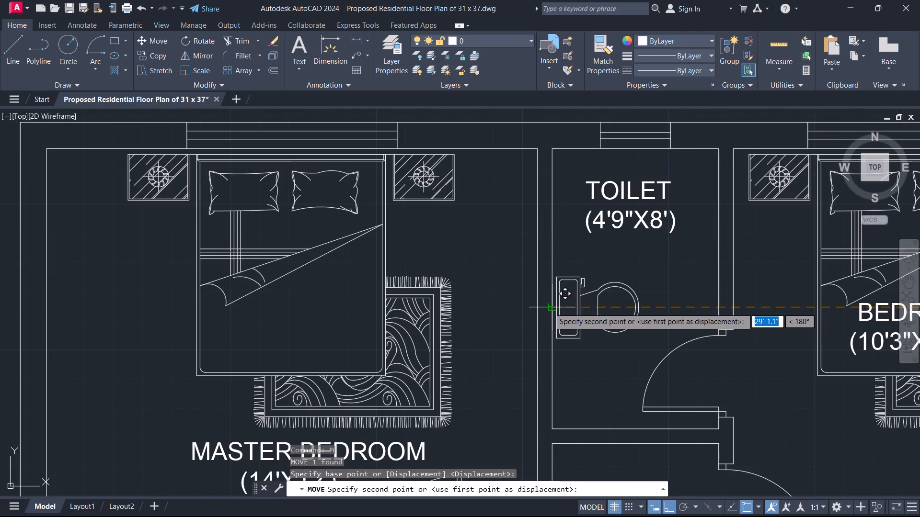
pyautogui.click(553, 277)
# Look over the furnished floor plan from the bedrooms down to the study room.
pyautogui.scroll(-2, 573, 314)
pyautogui.moveTo(573, 315); pyautogui.dragTo(573, 326, button='middle')
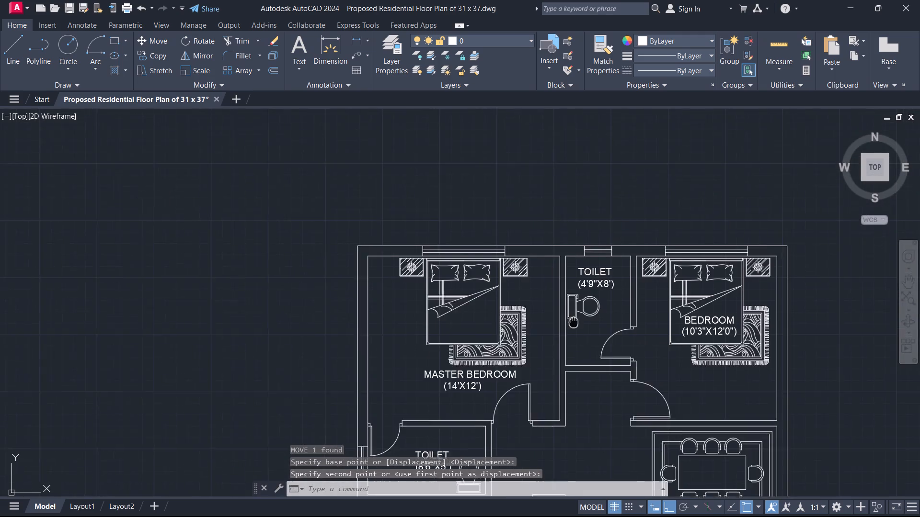
pyautogui.moveTo(573, 326); pyautogui.dragTo(543, 357, button='middle')
pyautogui.scroll(-1, 565, 402)
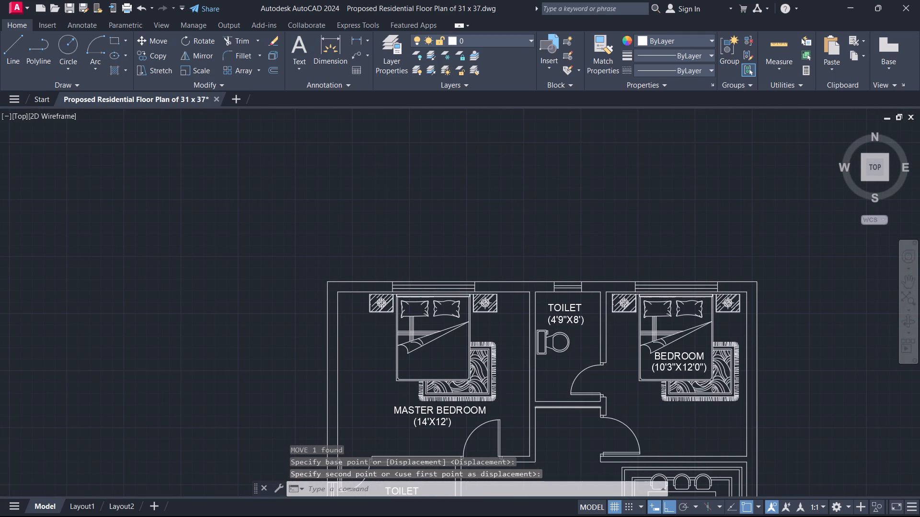
pyautogui.moveTo(565, 402); pyautogui.dragTo(647, 276, button='middle')
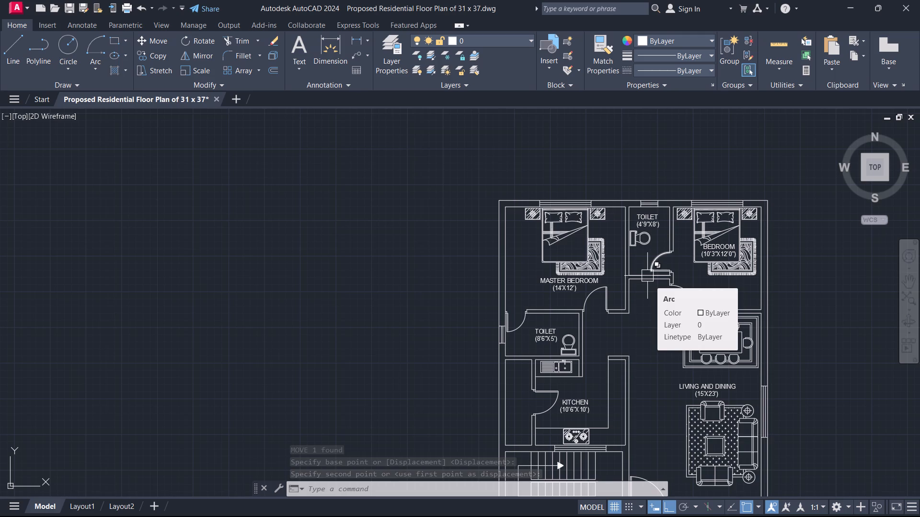
pyautogui.scroll(-1, 654, 306)
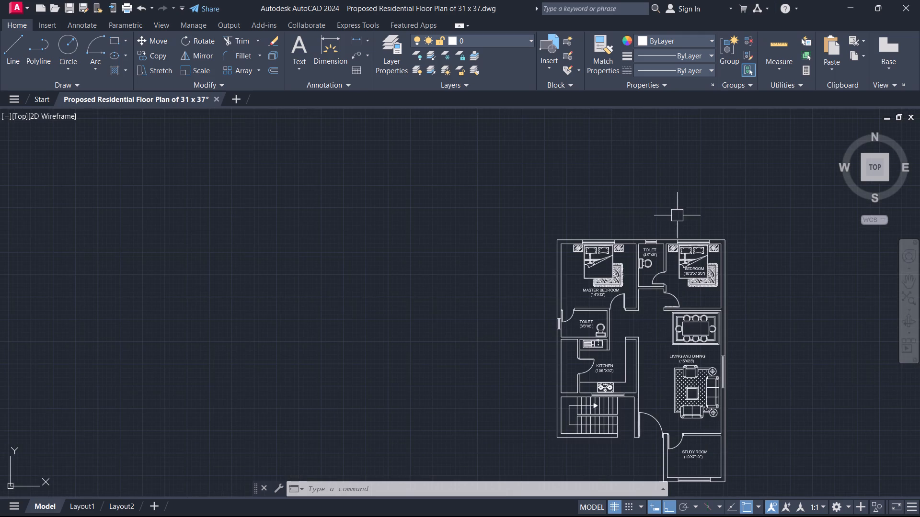
pyautogui.moveTo(687, 341); pyautogui.dragTo(673, 234, button='middle')
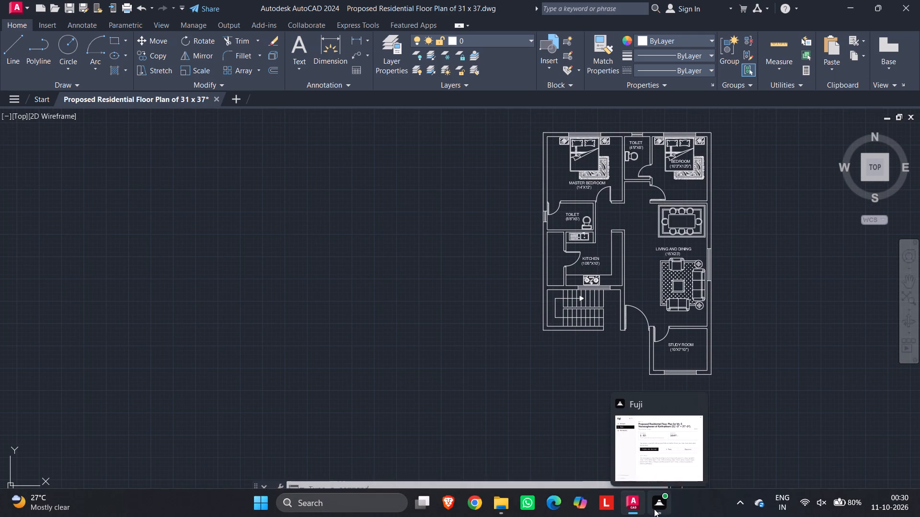
pyautogui.scroll(1, 629, 277)
pyautogui.moveTo(629, 277); pyautogui.dragTo(608, 281, button='middle')
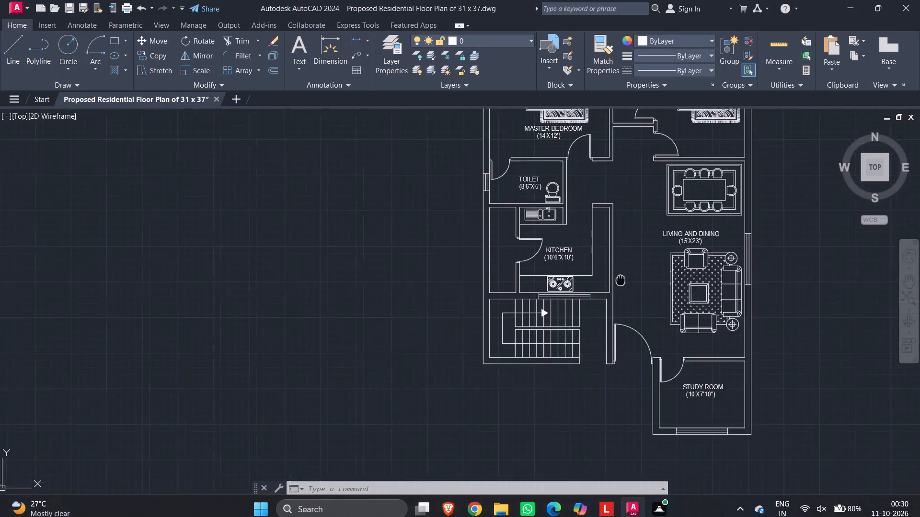
pyautogui.moveTo(608, 281); pyautogui.dragTo(519, 284, button='middle')
# Copy the entire furnished floor plan to the empty area east of the original.
pyautogui.scroll(-2, 519, 284)
pyautogui.scroll(1, 565, 355)
pyautogui.moveTo(593, 372); pyautogui.dragTo(589, 364)
pyautogui.moveTo(500, 250); pyautogui.dragTo(601, 411, button='middle')
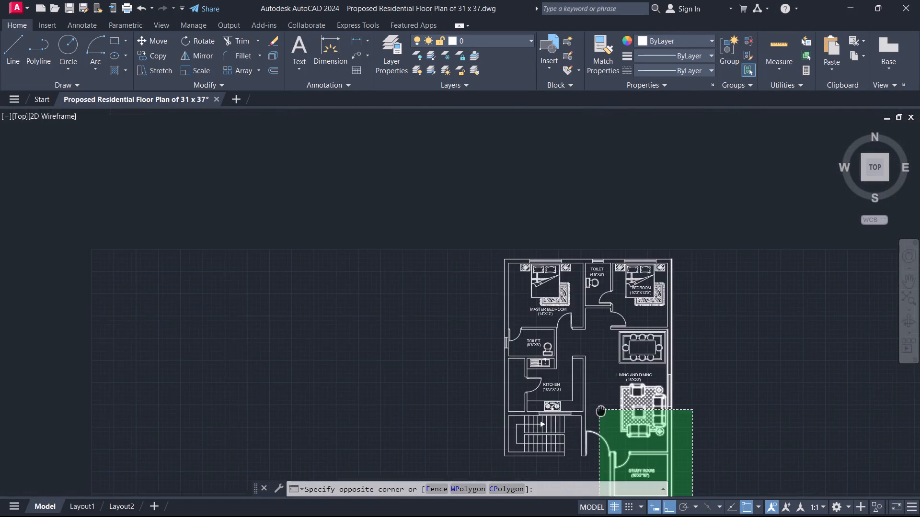
pyautogui.moveTo(601, 411); pyautogui.dragTo(606, 412, button='middle')
pyautogui.click(507, 234)
pyautogui.scroll(-2, 522, 274)
pyautogui.moveTo(523, 277); pyautogui.dragTo(515, 204, button='middle')
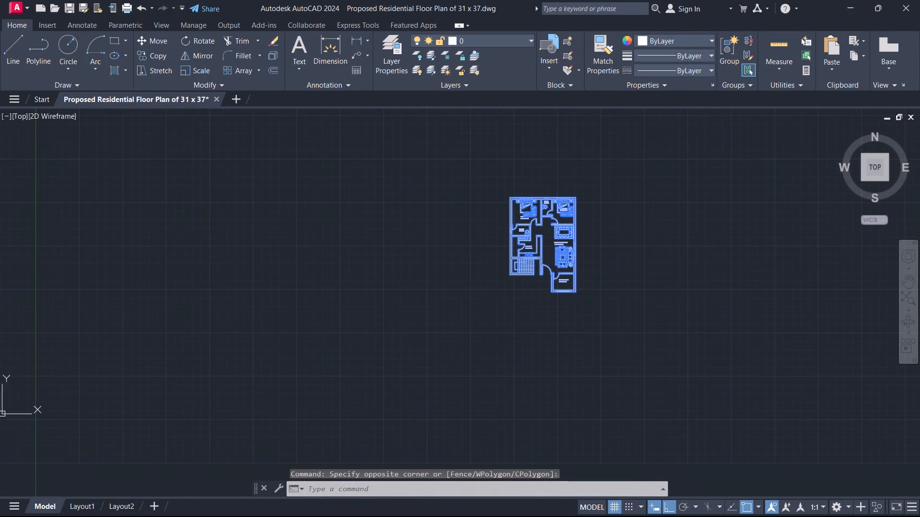
pyautogui.press('c')
pyautogui.press('o')
pyautogui.press('space')
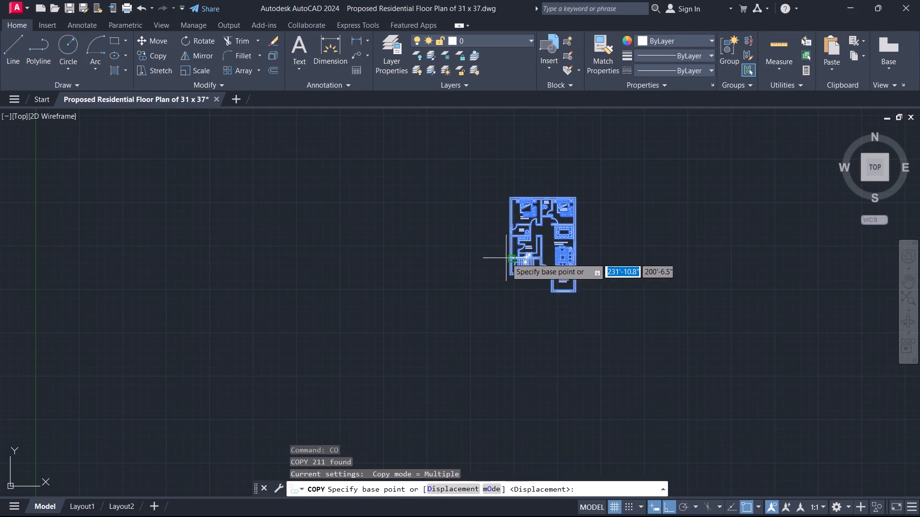
pyautogui.moveTo(485, 256); pyautogui.dragTo(496, 259)
pyautogui.click(610, 270)
pyautogui.press('Escape')
# Erase both bed sets and the 4'9"X8' toilet's fixture from the east copy of the plan.
pyautogui.scroll(2, 643, 236)
pyautogui.moveTo(641, 235); pyautogui.dragTo(540, 320, button='middle')
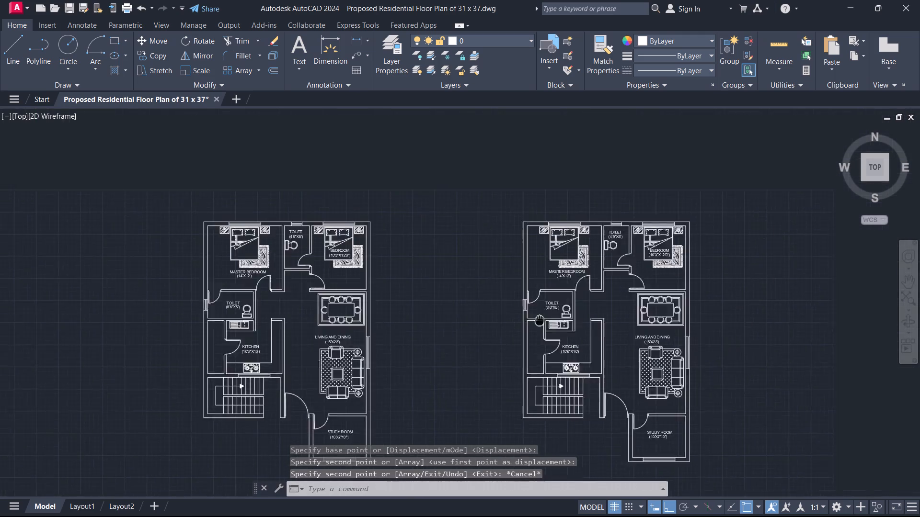
pyautogui.moveTo(540, 320); pyautogui.dragTo(530, 337, button='middle')
pyautogui.scroll(3, 557, 314)
pyautogui.click(605, 182)
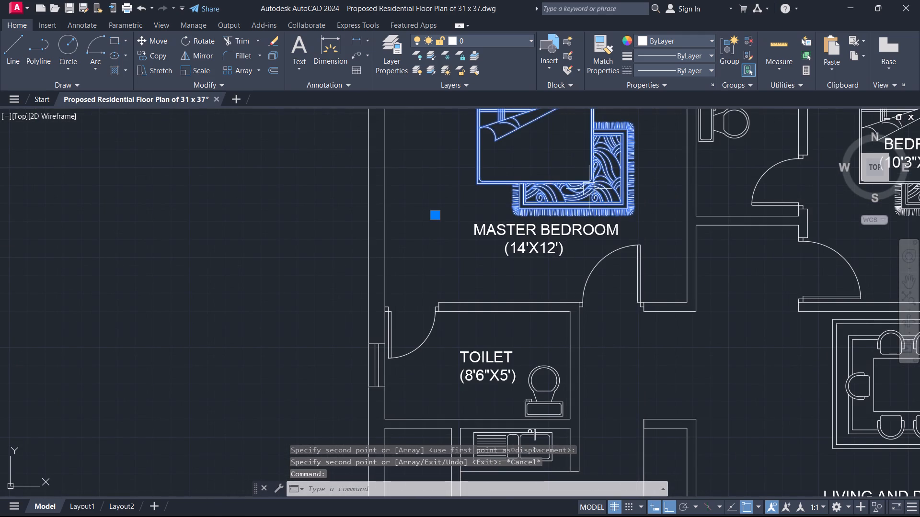
pyautogui.press('Delete')
pyautogui.scroll(-1, 588, 189)
pyautogui.moveTo(588, 189); pyautogui.dragTo(543, 298, button='middle')
pyautogui.scroll(1, 631, 275)
pyautogui.click(631, 252)
pyautogui.press('Delete')
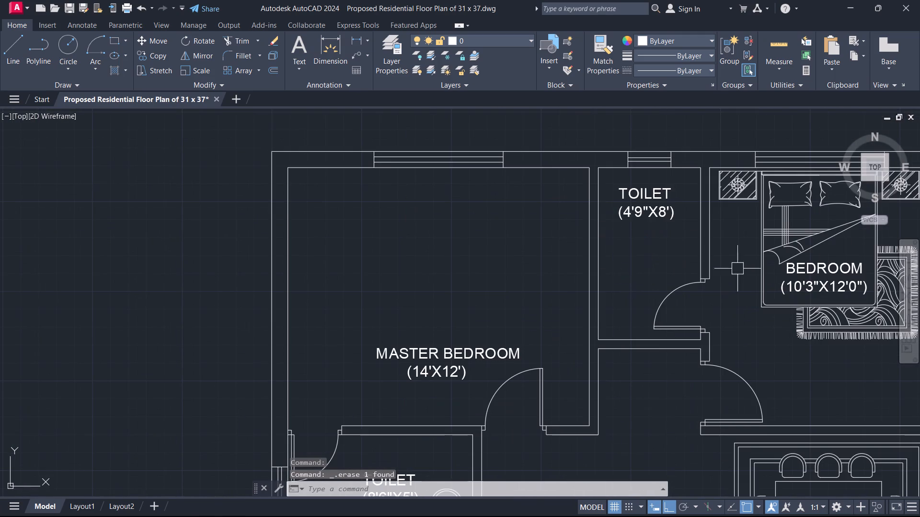
pyautogui.click(781, 259)
pyautogui.press('Delete')
# Erase the dining set and the sofa set from the living and dining area of the east copy.
pyautogui.moveTo(871, 348); pyautogui.dragTo(729, 255, button='middle')
pyautogui.scroll(-1, 871, 348)
pyautogui.click(693, 357)
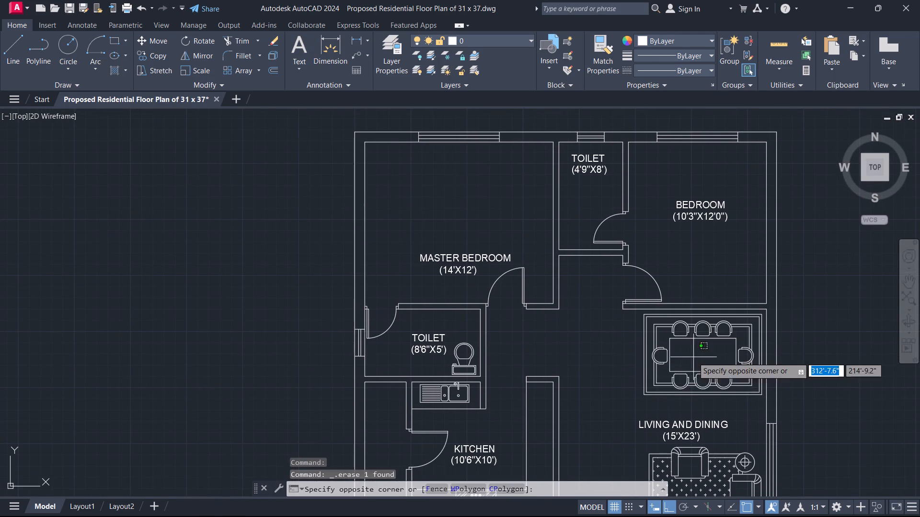
pyautogui.press('Delete')
pyautogui.click(661, 374)
pyautogui.press('Delete')
pyautogui.moveTo(678, 398); pyautogui.dragTo(637, 207, button='middle')
pyautogui.moveTo(661, 299); pyautogui.dragTo(653, 298)
pyautogui.press('Delete')
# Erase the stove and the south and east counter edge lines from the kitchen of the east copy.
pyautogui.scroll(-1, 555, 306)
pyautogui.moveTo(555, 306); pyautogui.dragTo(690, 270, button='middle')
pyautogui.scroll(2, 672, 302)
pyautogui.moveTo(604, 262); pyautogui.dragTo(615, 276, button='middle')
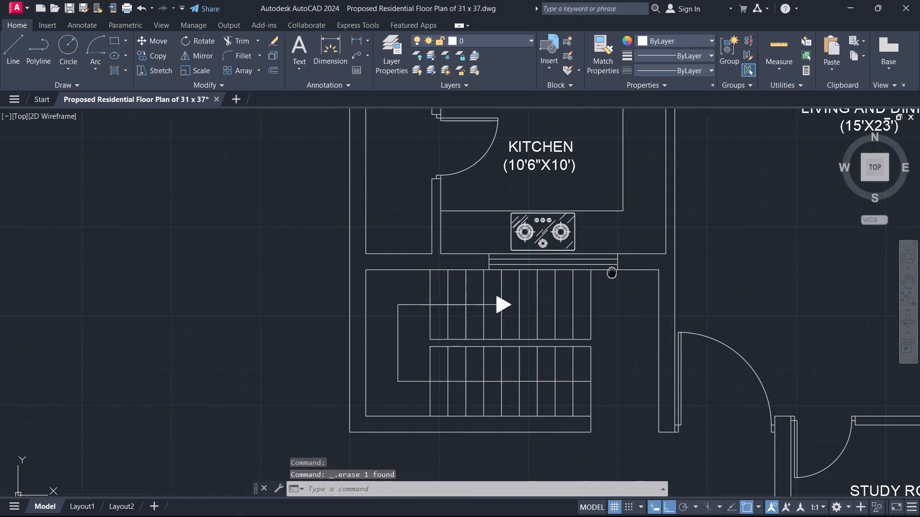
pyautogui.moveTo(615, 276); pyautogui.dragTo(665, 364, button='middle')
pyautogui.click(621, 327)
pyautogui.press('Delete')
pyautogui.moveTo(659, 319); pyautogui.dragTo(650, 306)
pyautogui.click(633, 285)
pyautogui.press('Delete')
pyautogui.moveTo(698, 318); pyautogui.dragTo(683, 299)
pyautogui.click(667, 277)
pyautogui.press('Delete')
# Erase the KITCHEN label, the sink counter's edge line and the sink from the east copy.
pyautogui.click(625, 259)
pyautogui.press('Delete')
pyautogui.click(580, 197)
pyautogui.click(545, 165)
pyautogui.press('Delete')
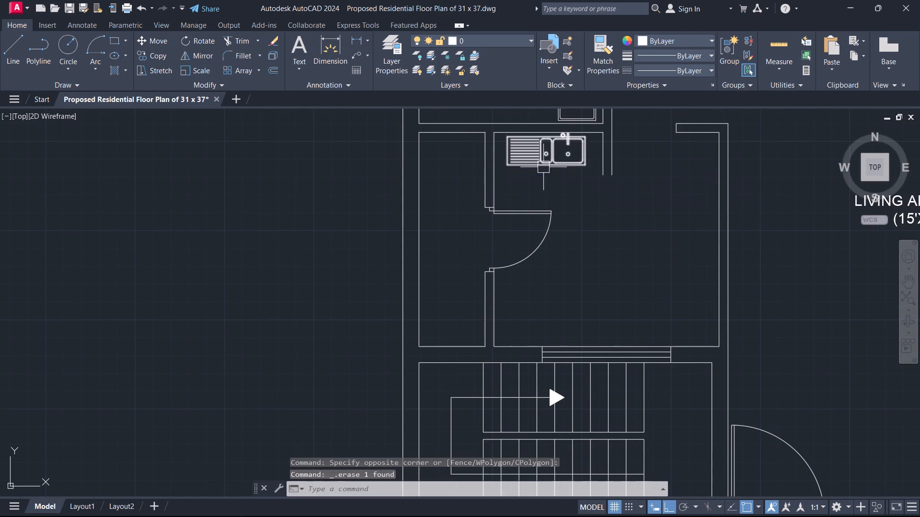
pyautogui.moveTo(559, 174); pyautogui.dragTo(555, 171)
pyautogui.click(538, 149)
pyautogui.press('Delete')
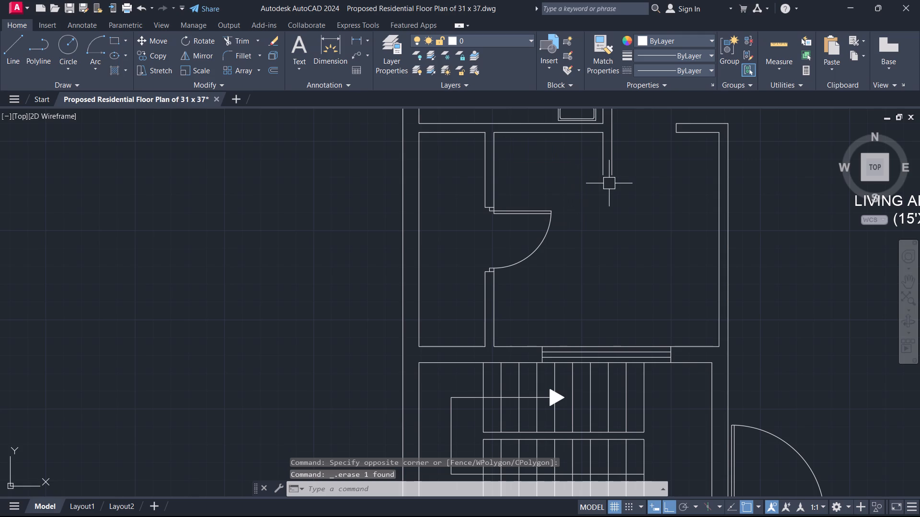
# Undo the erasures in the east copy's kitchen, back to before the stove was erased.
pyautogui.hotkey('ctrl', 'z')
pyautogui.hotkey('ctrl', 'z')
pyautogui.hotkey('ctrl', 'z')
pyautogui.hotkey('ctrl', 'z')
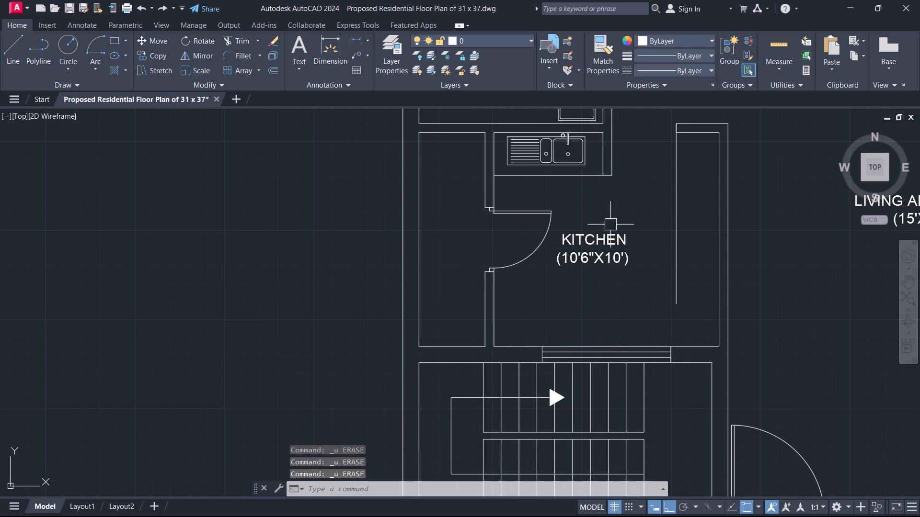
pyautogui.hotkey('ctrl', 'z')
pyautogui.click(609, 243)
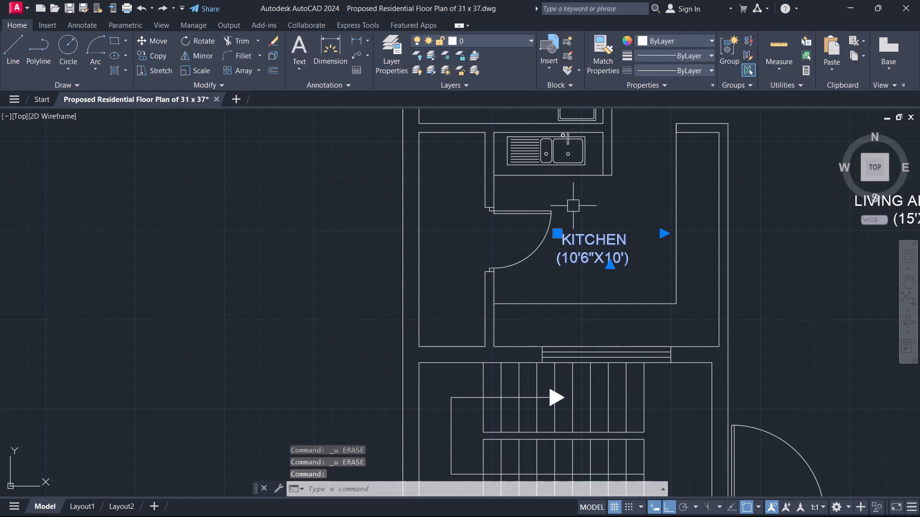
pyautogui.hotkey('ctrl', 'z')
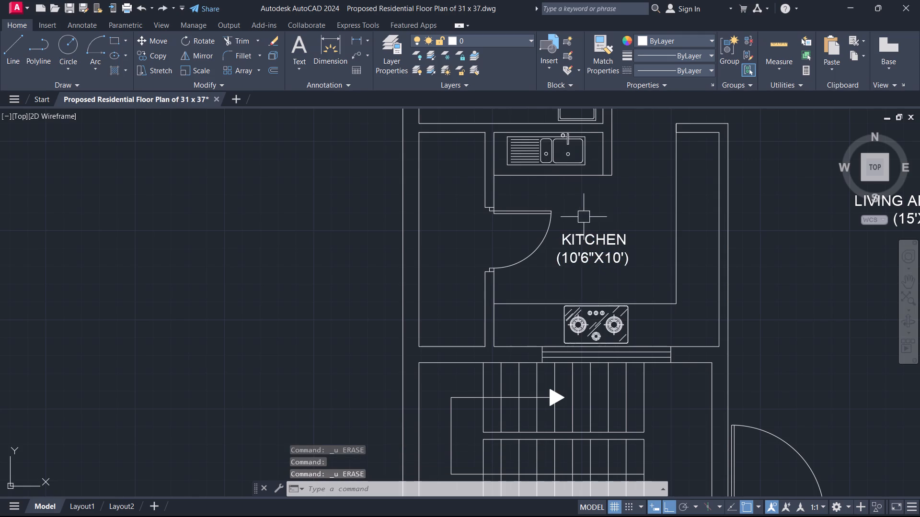
# Erase only the stove and the sink from the kitchen of the east copy.
pyautogui.click(605, 321)
pyautogui.click(524, 163)
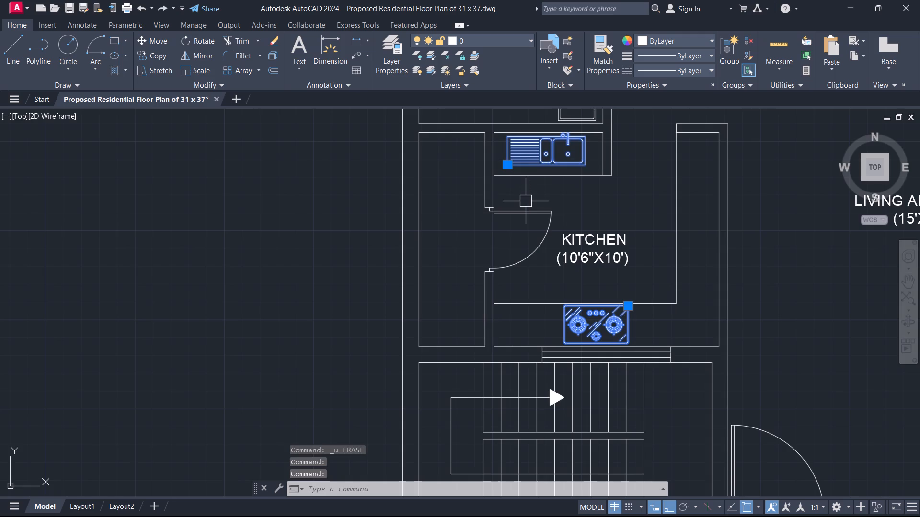
pyautogui.press('Delete')
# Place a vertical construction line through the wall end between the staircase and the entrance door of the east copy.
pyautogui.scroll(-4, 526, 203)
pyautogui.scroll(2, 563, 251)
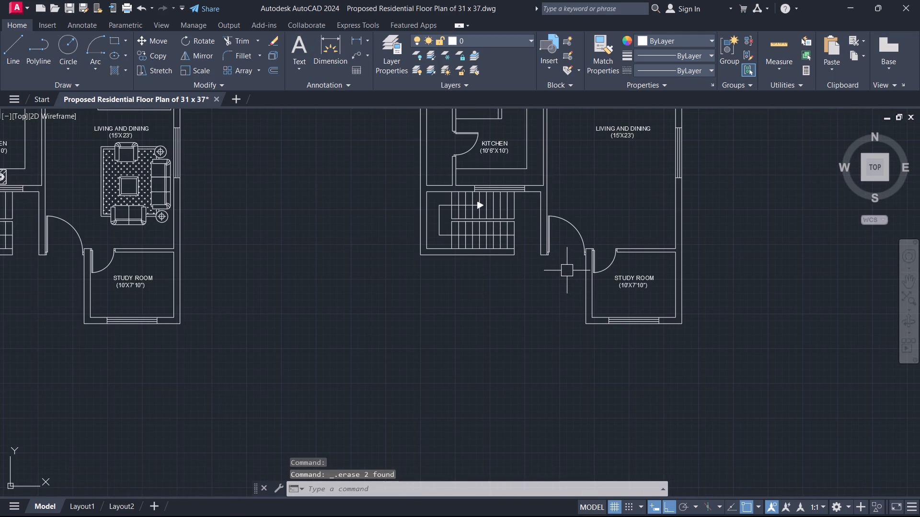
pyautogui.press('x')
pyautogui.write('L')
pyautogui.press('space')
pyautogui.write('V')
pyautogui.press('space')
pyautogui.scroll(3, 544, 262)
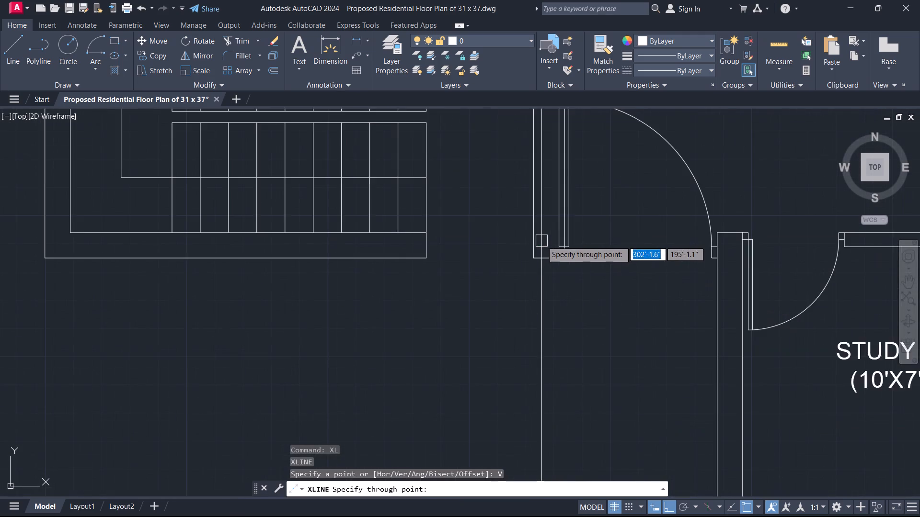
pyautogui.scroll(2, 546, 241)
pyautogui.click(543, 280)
# Examine how the vertical construction line aligns with the walls north of the kitchen in the east copy.
pyautogui.scroll(-2, 551, 250)
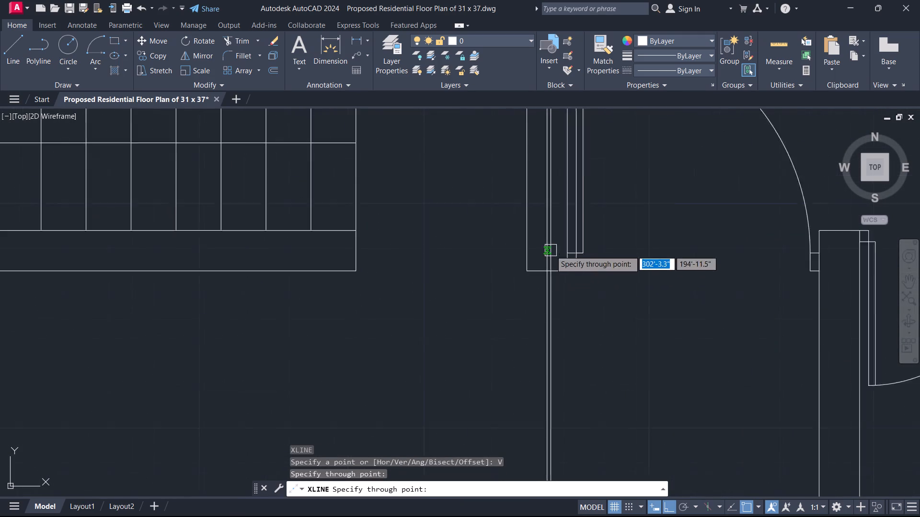
pyautogui.scroll(-3, 551, 250)
pyautogui.moveTo(551, 248); pyautogui.dragTo(511, 461, button='middle')
pyautogui.scroll(-1, 511, 461)
pyautogui.scroll(3, 552, 236)
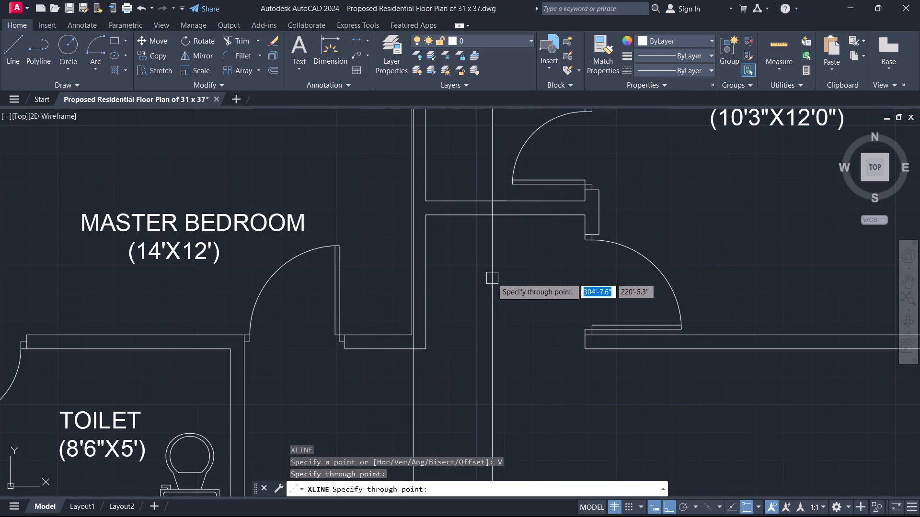
pyautogui.moveTo(439, 297); pyautogui.dragTo(453, 293, button='middle')
pyautogui.scroll(-1, 440, 297)
pyautogui.scroll(-2, 516, 277)
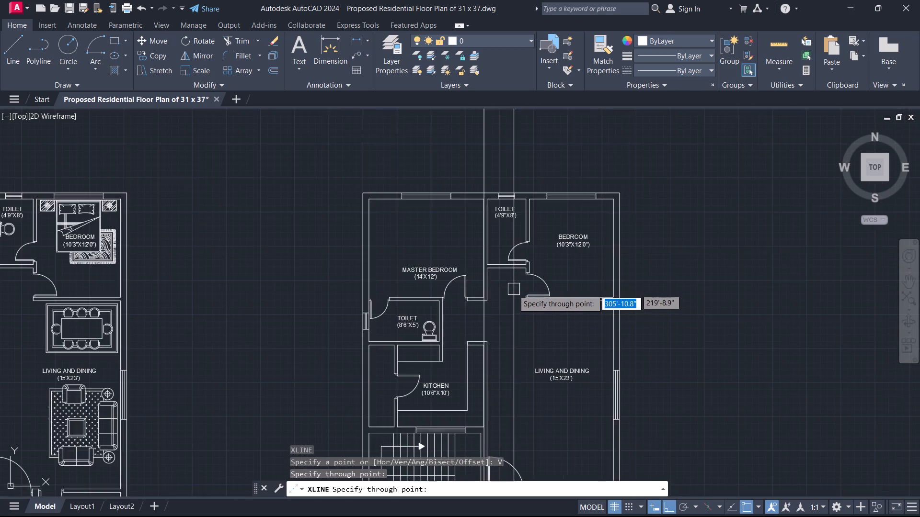
pyautogui.scroll(1, 513, 291)
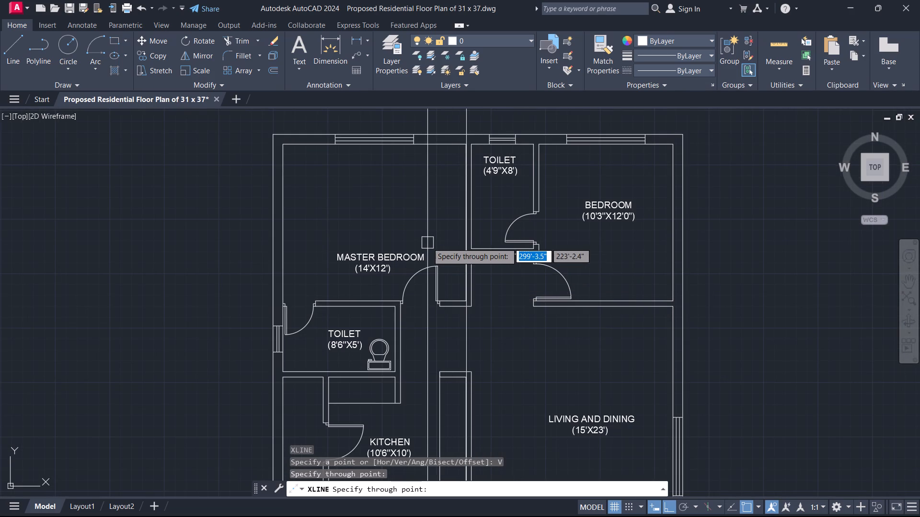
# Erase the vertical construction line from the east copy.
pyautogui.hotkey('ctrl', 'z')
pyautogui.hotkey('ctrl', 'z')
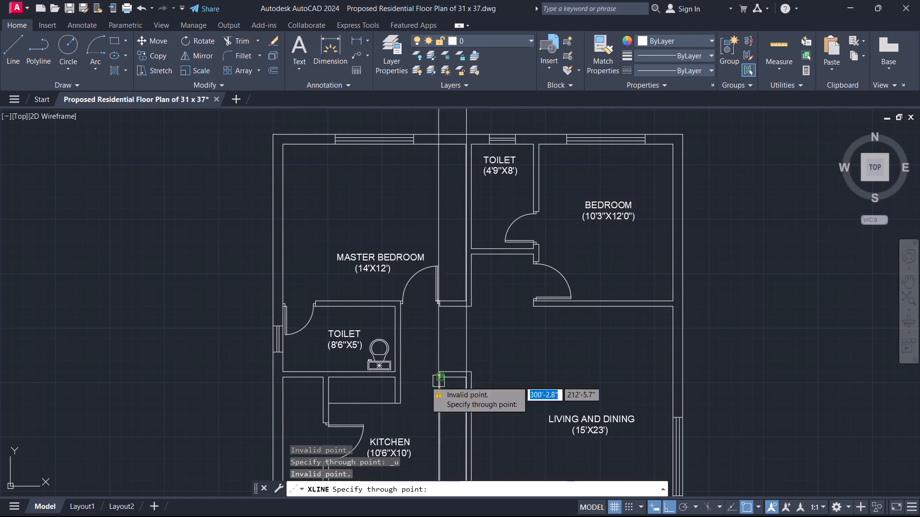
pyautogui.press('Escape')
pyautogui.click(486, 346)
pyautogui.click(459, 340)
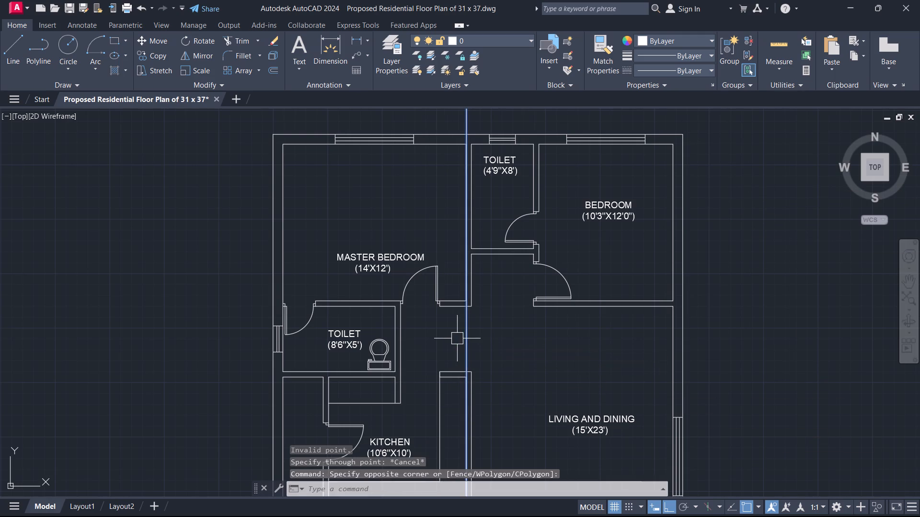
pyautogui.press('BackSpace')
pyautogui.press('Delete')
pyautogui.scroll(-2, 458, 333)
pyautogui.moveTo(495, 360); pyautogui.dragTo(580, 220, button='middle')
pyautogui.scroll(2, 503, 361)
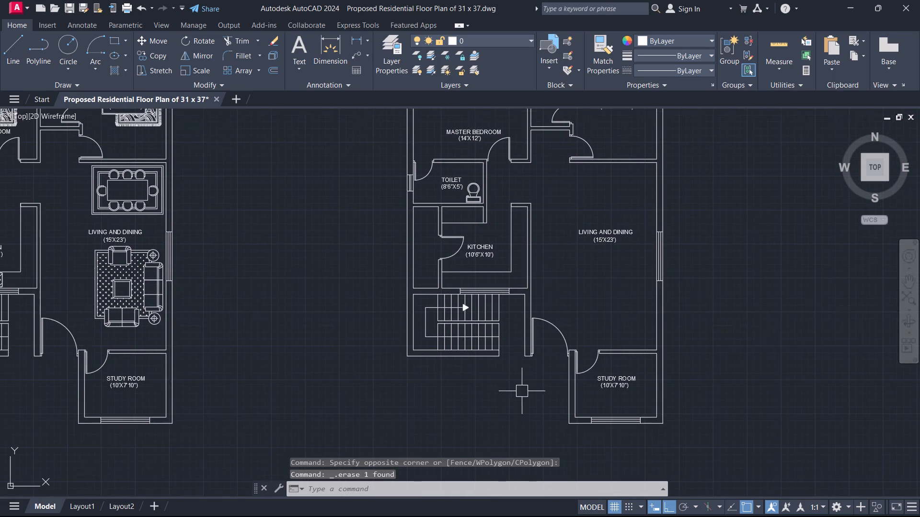
# Draw a short horizontal line across the thickness of the wall between the kitchen and living room in the east copy.
pyautogui.scroll(1, 523, 392)
pyautogui.moveTo(549, 321); pyautogui.dragTo(571, 446, button='middle')
pyautogui.scroll(-2, 536, 326)
pyautogui.moveTo(536, 326); pyautogui.dragTo(531, 448, button='middle')
pyautogui.scroll(2, 532, 361)
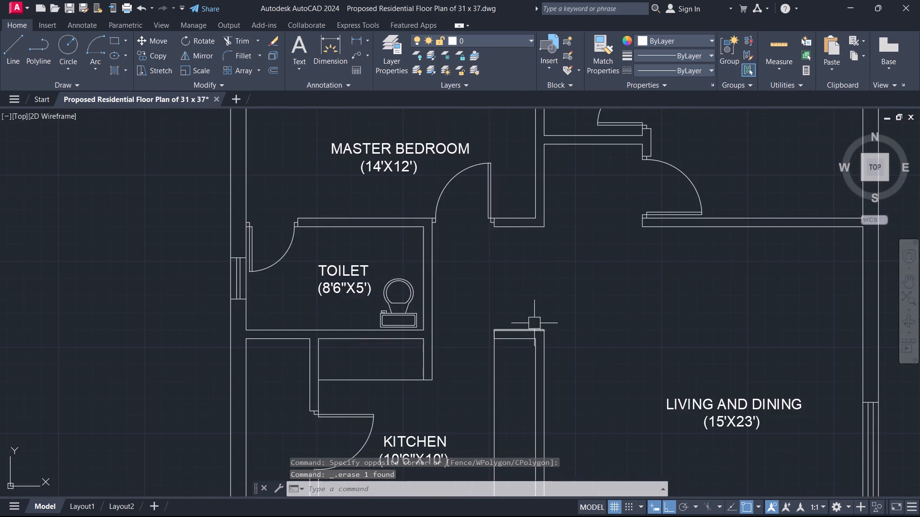
pyautogui.moveTo(534, 323); pyautogui.dragTo(551, 385, button='middle')
pyautogui.scroll(1, 534, 322)
pyautogui.moveTo(586, 330); pyautogui.dragTo(607, 199, button='middle')
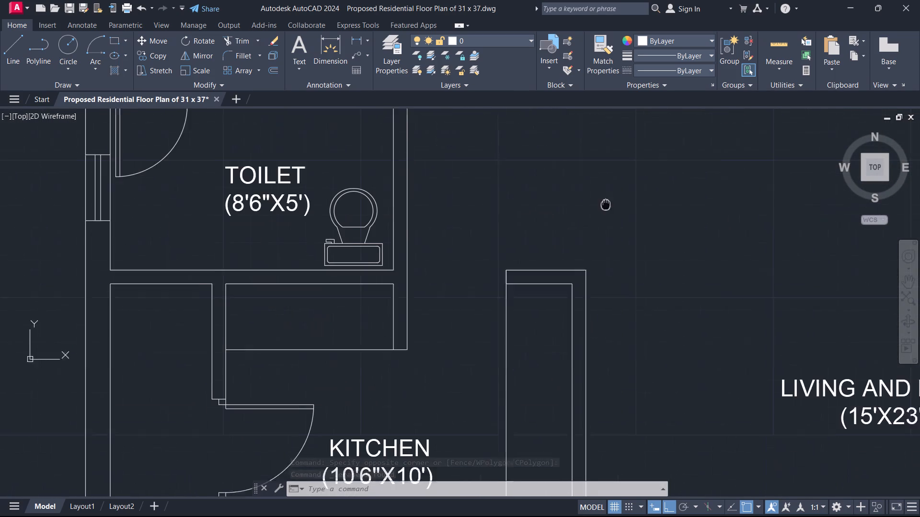
pyautogui.moveTo(607, 199); pyautogui.dragTo(603, 179, button='middle')
pyautogui.press('l')
pyautogui.press('space')
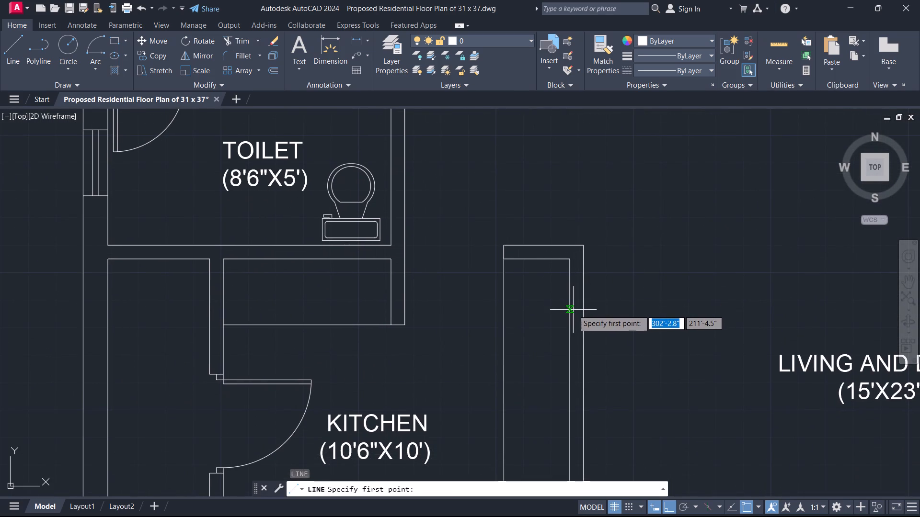
pyautogui.click(573, 310)
pyautogui.click(580, 308)
pyautogui.press('Escape')
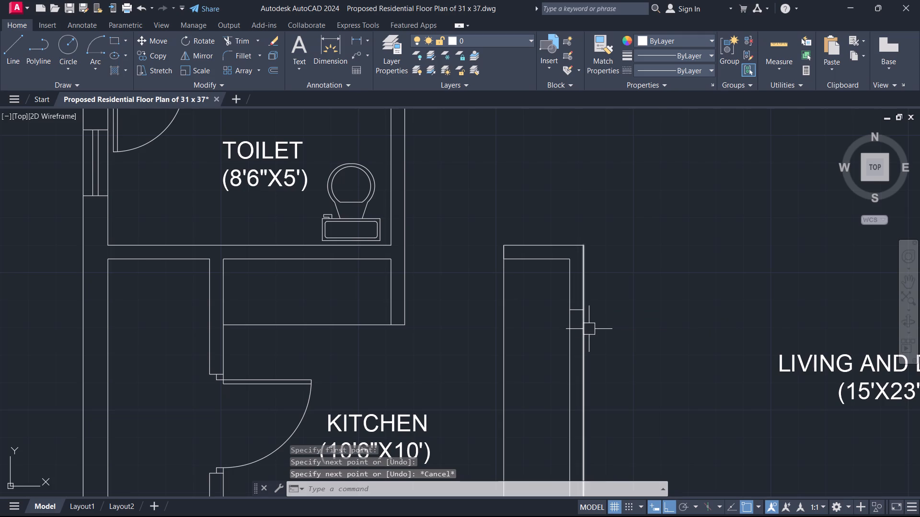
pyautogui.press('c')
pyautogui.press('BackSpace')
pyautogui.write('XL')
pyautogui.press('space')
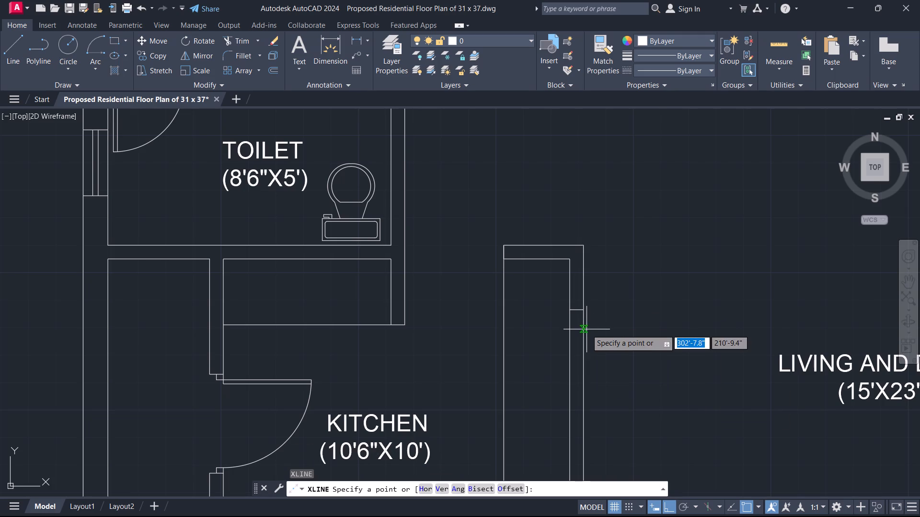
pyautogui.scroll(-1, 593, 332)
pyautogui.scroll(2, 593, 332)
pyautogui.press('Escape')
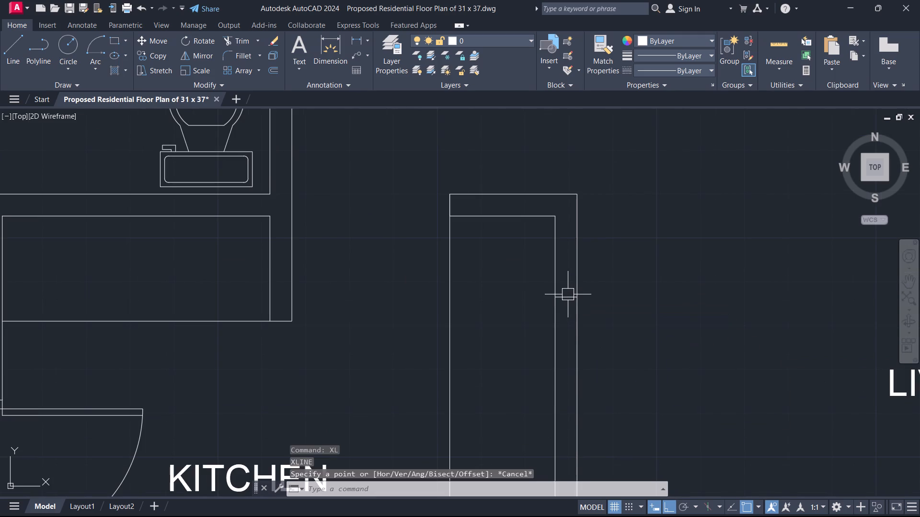
# Place a vertical construction line through the midpoint of the short line across the wall east of the kitchen.
pyautogui.write('XL V')
pyautogui.press('space')
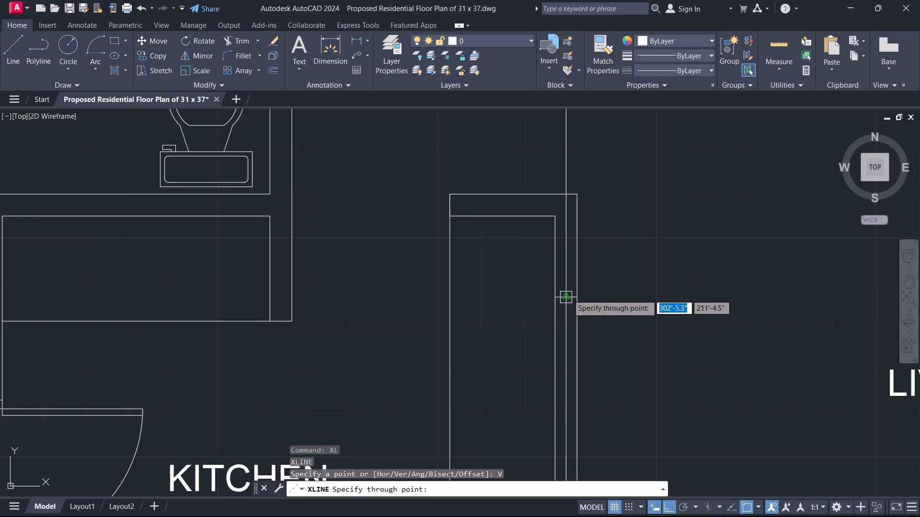
pyautogui.click(568, 294)
pyautogui.press('Escape')
# Erase the short horizontal helper line from the wall east of the kitchen, keeping the construction line.
pyautogui.scroll(3, 568, 294)
pyautogui.click(589, 312)
pyautogui.click(574, 281)
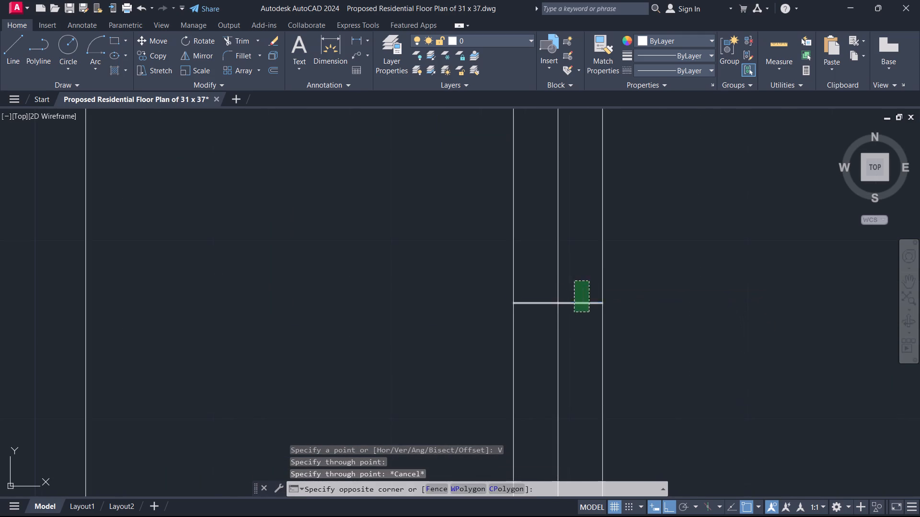
pyautogui.press('Delete')
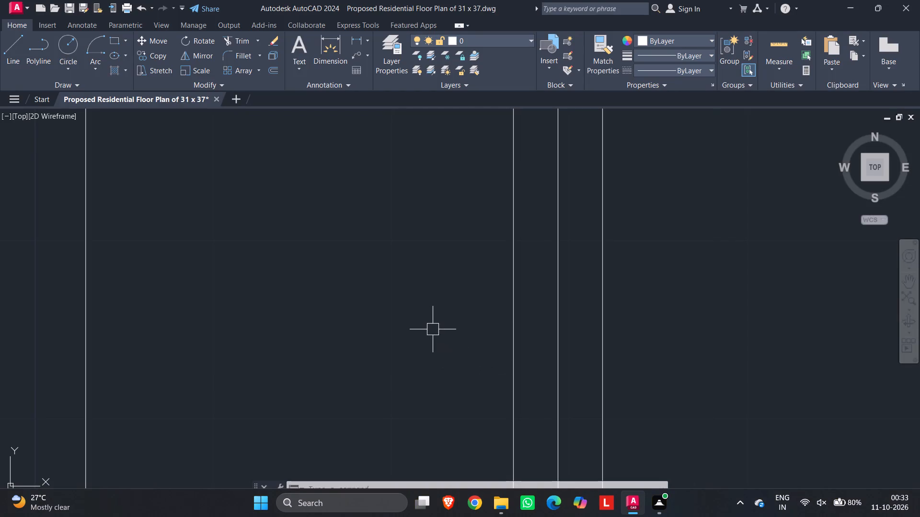
# Draw a short vertical line across the thickness of the wall south of the staircase in the east copy.
pyautogui.scroll(1, 433, 329)
pyautogui.scroll(-4, 456, 320)
pyautogui.moveTo(525, 293); pyautogui.dragTo(517, 245, button='middle')
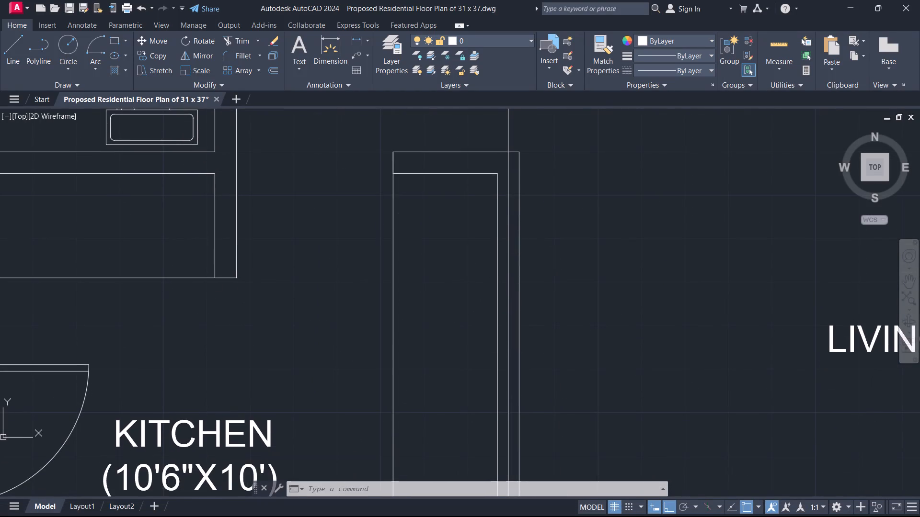
pyautogui.scroll(-1, 505, 244)
pyautogui.moveTo(477, 241); pyautogui.dragTo(476, 143, button='middle')
pyautogui.scroll(-1, 478, 178)
pyautogui.scroll(-3, 467, 235)
pyautogui.moveTo(467, 235); pyautogui.dragTo(469, 203, button='middle')
pyautogui.moveTo(460, 263); pyautogui.dragTo(487, 354, button='middle')
pyautogui.scroll(1, 462, 270)
pyautogui.scroll(3, 482, 348)
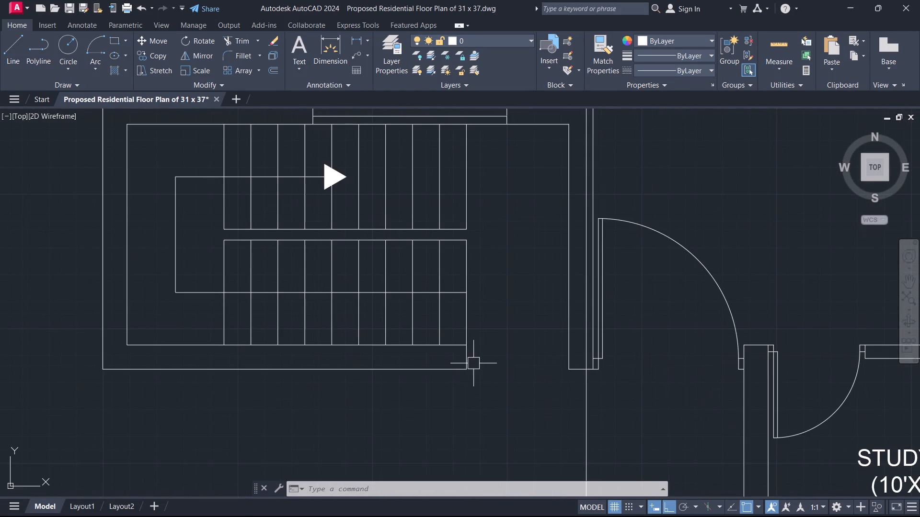
pyautogui.scroll(2, 472, 361)
pyautogui.scroll(-2, 446, 347)
pyautogui.moveTo(448, 348); pyautogui.dragTo(632, 356, button='middle')
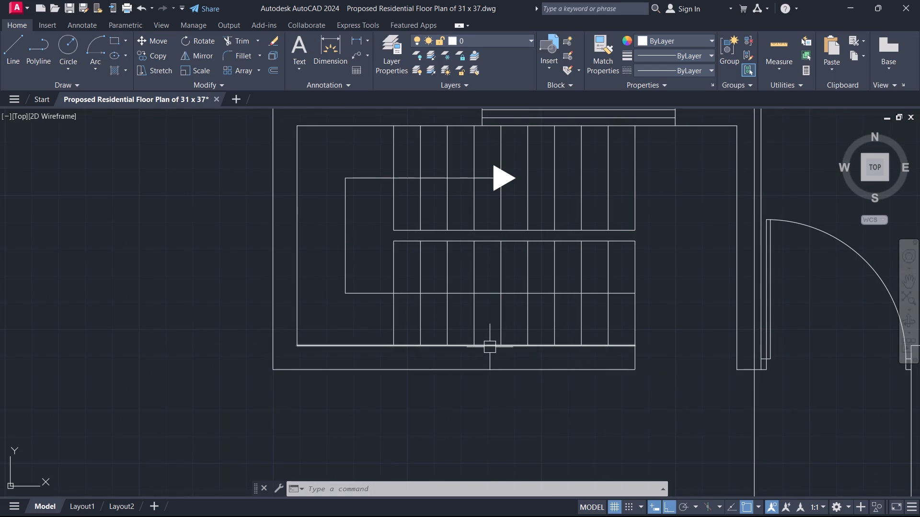
pyautogui.moveTo(471, 330); pyautogui.dragTo(464, 387, button='middle')
pyautogui.scroll(-1, 465, 371)
pyautogui.scroll(2, 474, 380)
pyautogui.scroll(-1, 515, 317)
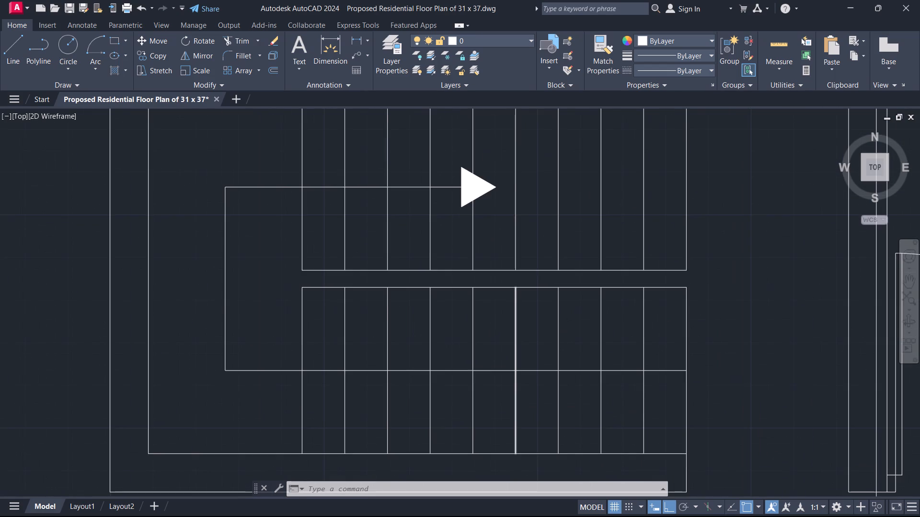
pyautogui.press('o')
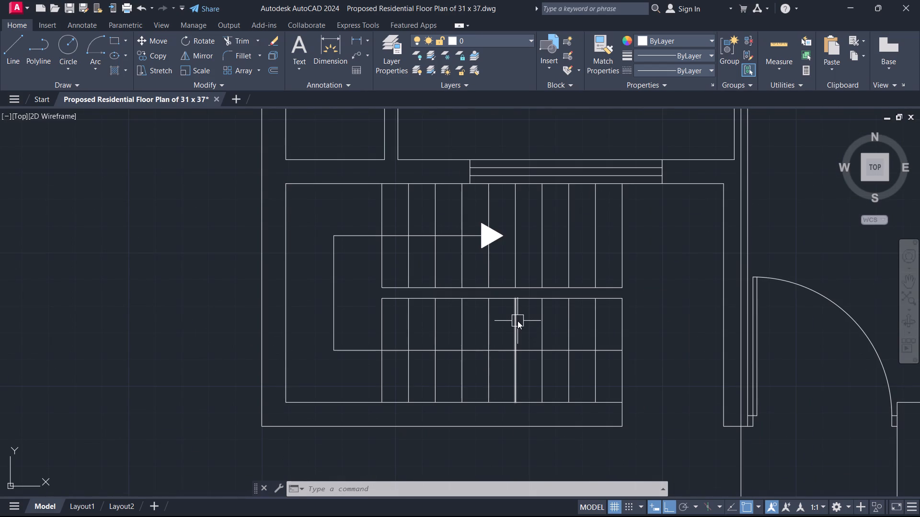
pyautogui.press('BackSpace')
pyautogui.write('L')
pyautogui.press('space')
pyautogui.click(529, 404)
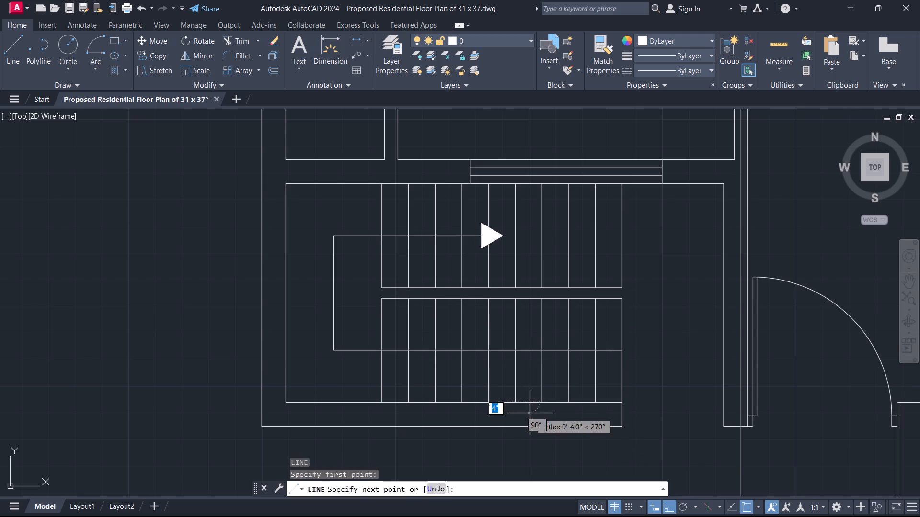
pyautogui.click(528, 421)
pyautogui.press('Escape')
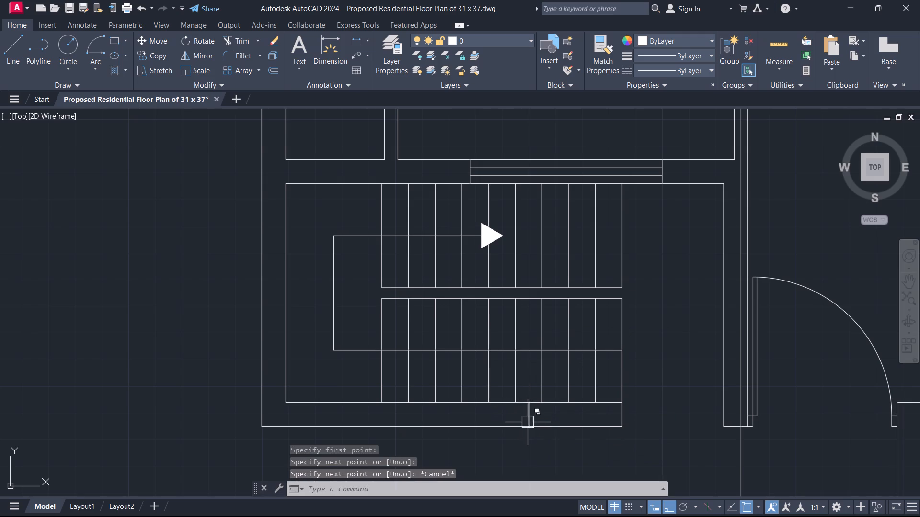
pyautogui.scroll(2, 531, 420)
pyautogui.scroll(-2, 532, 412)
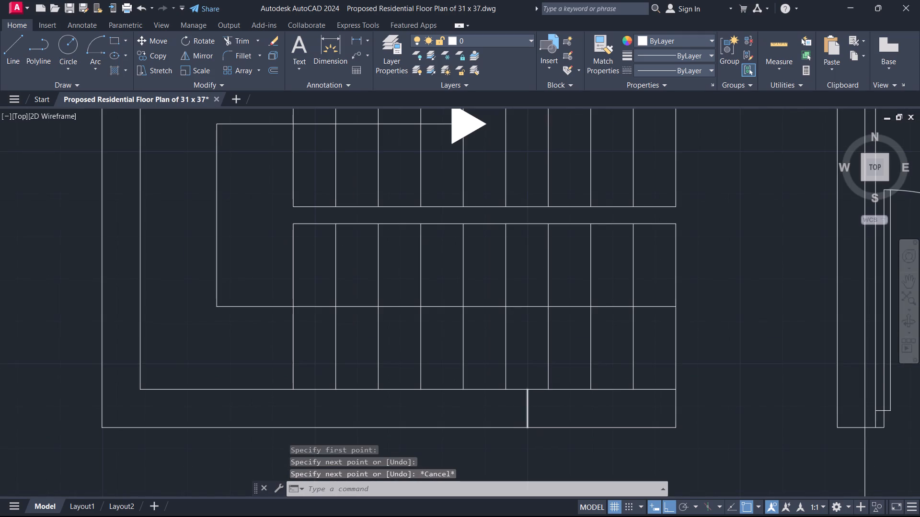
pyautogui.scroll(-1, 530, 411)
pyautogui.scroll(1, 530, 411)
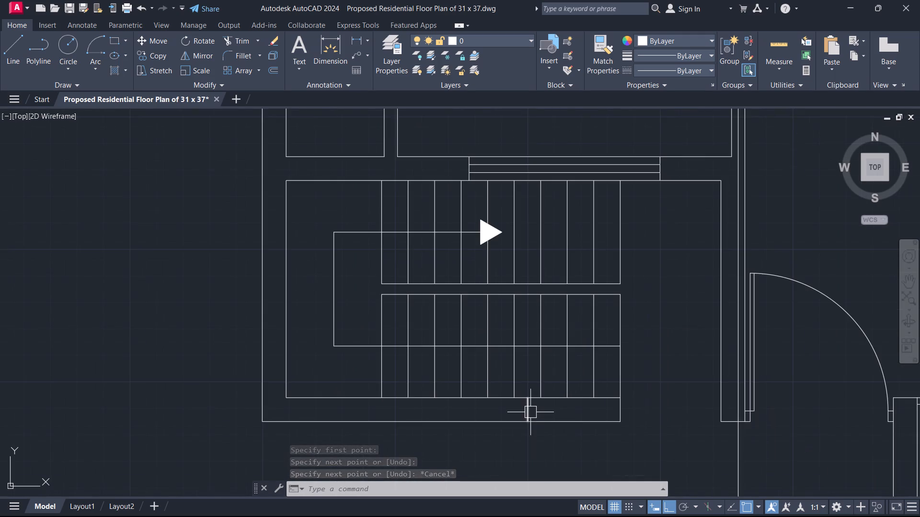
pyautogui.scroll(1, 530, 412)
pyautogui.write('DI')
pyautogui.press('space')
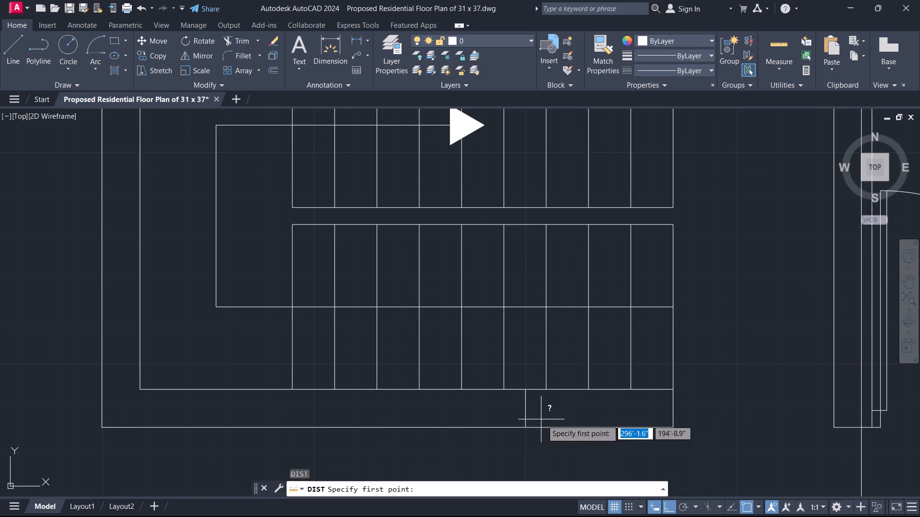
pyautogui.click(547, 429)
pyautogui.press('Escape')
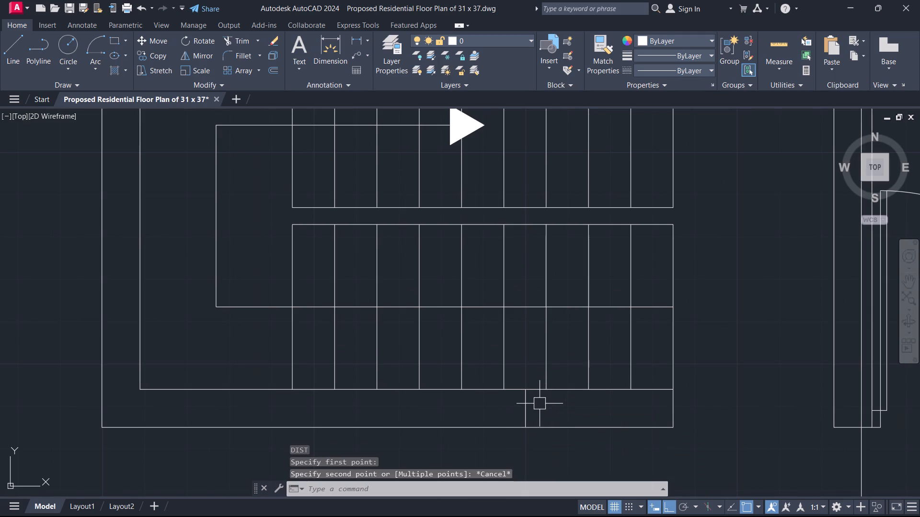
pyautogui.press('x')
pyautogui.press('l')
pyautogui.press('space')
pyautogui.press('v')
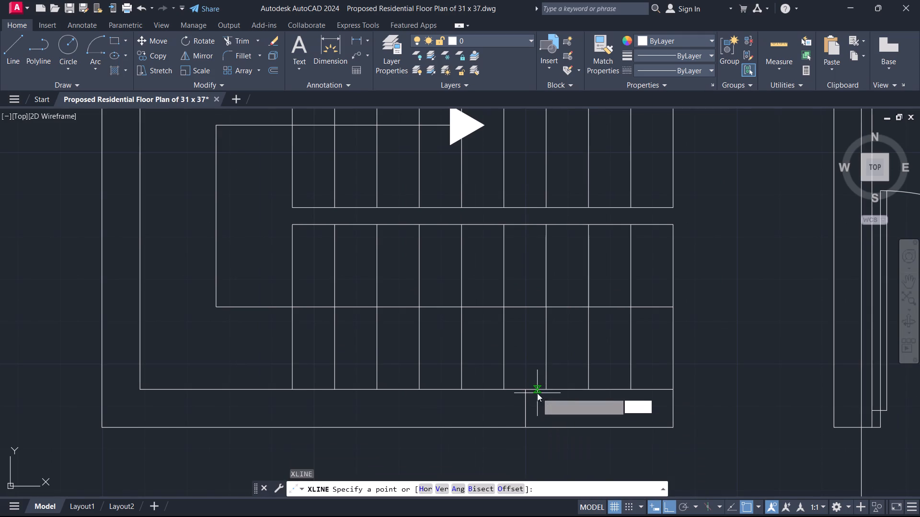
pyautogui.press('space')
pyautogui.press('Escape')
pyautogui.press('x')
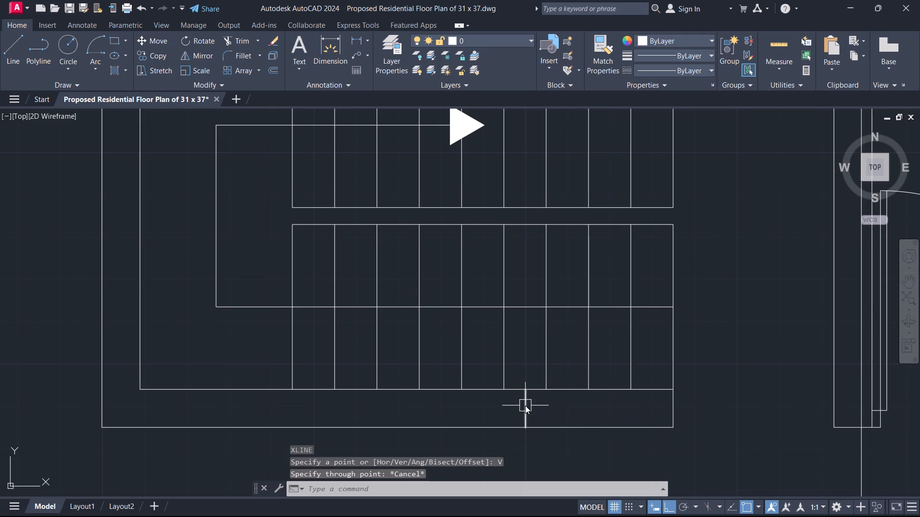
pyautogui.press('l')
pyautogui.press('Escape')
# Draw a short horizontal line across the thickness of the exterior wall west of the kitchen in the east copy.
pyautogui.scroll(-4, 521, 395)
pyautogui.moveTo(526, 284); pyautogui.dragTo(529, 284, button='middle')
pyautogui.scroll(1, 529, 284)
pyautogui.moveTo(529, 284); pyautogui.dragTo(450, 332, button='middle')
pyautogui.scroll(2, 462, 283)
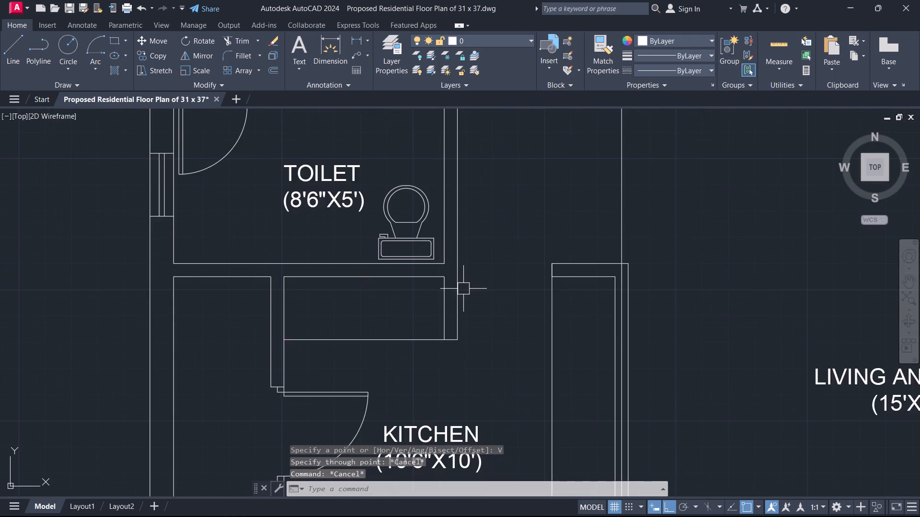
pyautogui.scroll(-2, 463, 291)
pyautogui.moveTo(464, 295); pyautogui.dragTo(474, 327, button='middle')
pyautogui.scroll(1, 451, 291)
pyautogui.moveTo(336, 317); pyautogui.dragTo(493, 252, button='middle')
pyautogui.scroll(-1, 493, 252)
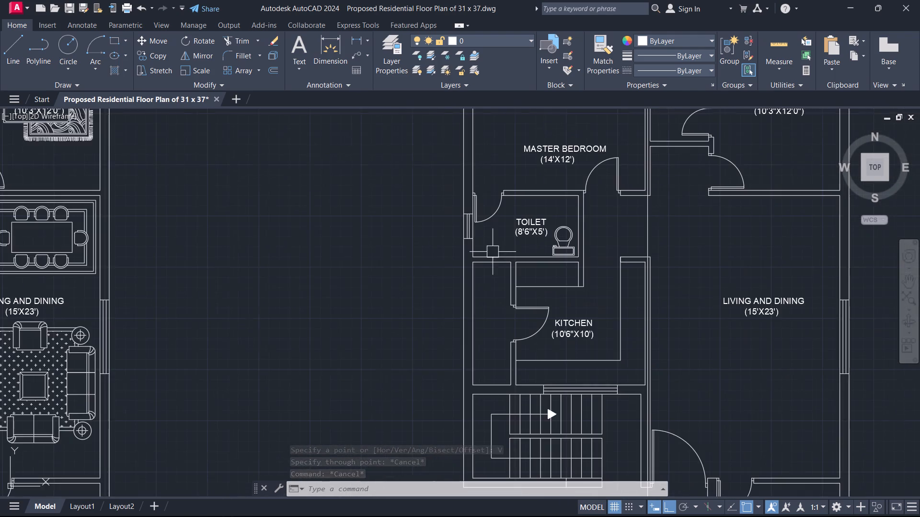
pyautogui.moveTo(481, 308); pyautogui.dragTo(525, 207, button='middle')
pyautogui.moveTo(527, 216); pyautogui.dragTo(507, 307, button='middle')
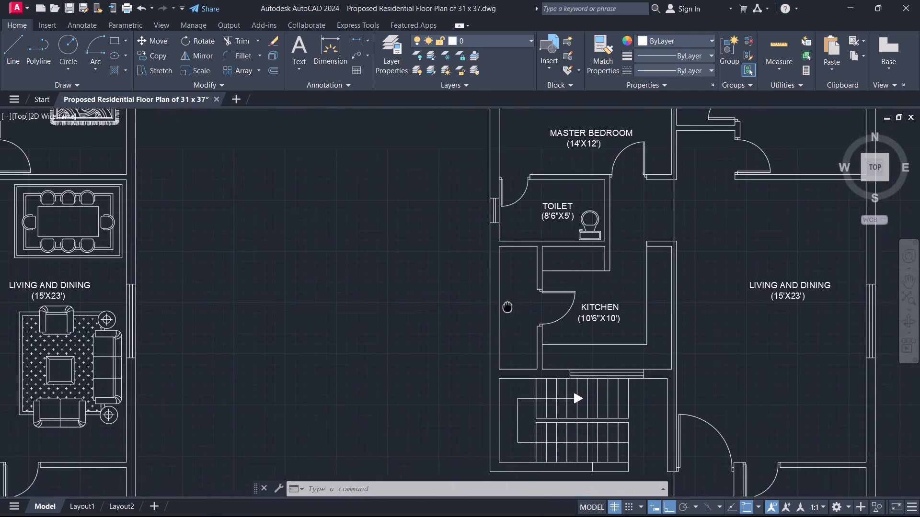
pyautogui.moveTo(507, 307); pyautogui.dragTo(495, 325, button='middle')
pyautogui.scroll(-1, 497, 324)
pyautogui.scroll(1, 488, 283)
pyautogui.scroll(2, 529, 283)
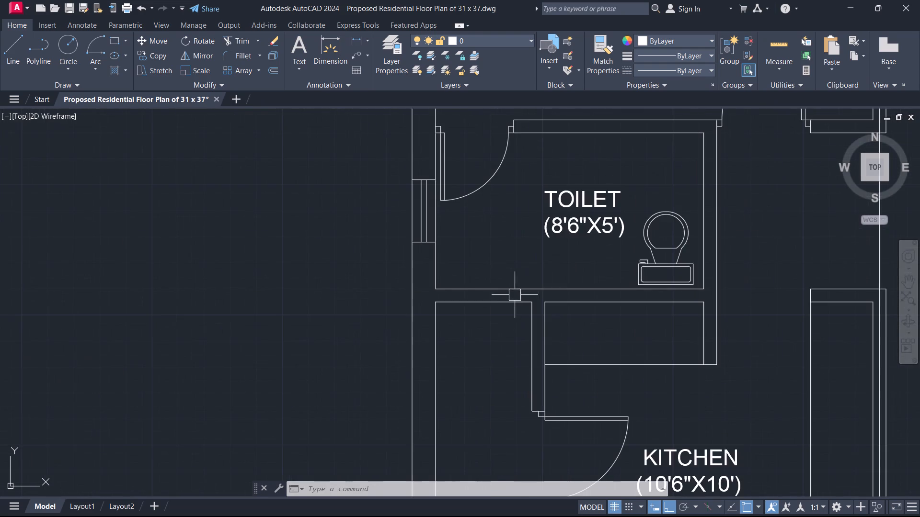
pyautogui.moveTo(478, 306); pyautogui.dragTo(578, 287, button='middle')
pyautogui.scroll(-2, 578, 287)
pyautogui.scroll(2, 575, 320)
pyautogui.moveTo(535, 353); pyautogui.dragTo(548, 250, button='middle')
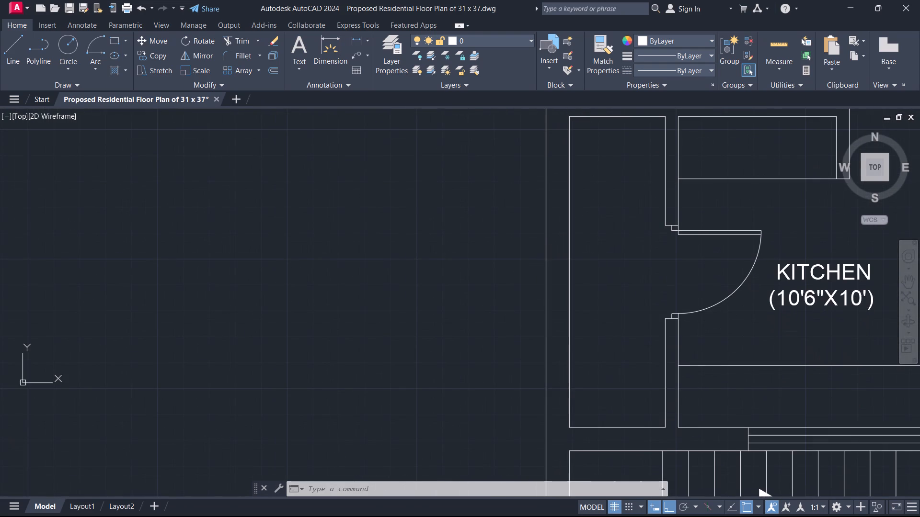
pyautogui.press('l')
pyautogui.press('space')
pyautogui.click(548, 253)
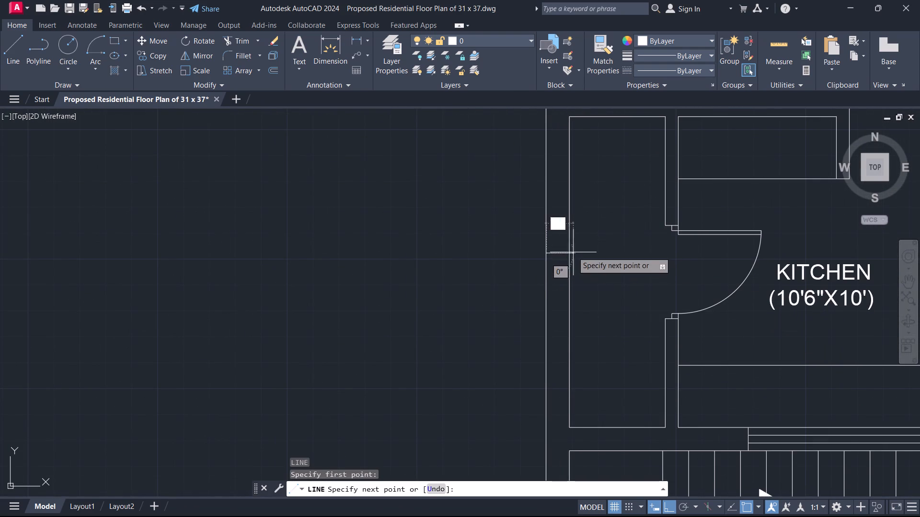
pyautogui.click(572, 250)
pyautogui.press('Escape')
# Place a vertical construction line through the midpoint of the short line across the west exterior wall.
pyautogui.write('XL V')
pyautogui.press('space')
pyautogui.scroll(2, 566, 250)
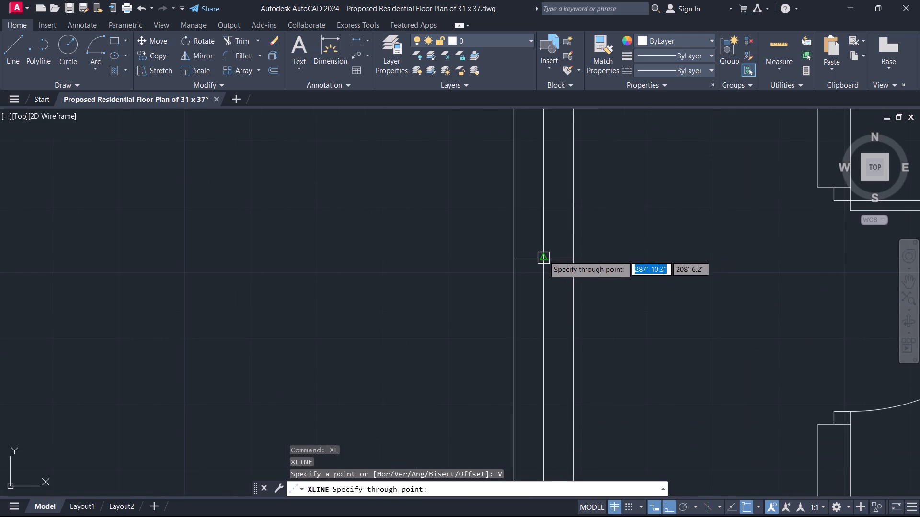
pyautogui.click(543, 256)
pyautogui.press('Escape')
# Erase the short horizontal helper line from the west exterior wall, keeping the construction line.
pyautogui.moveTo(559, 261); pyautogui.dragTo(561, 269)
pyautogui.press('Delete')
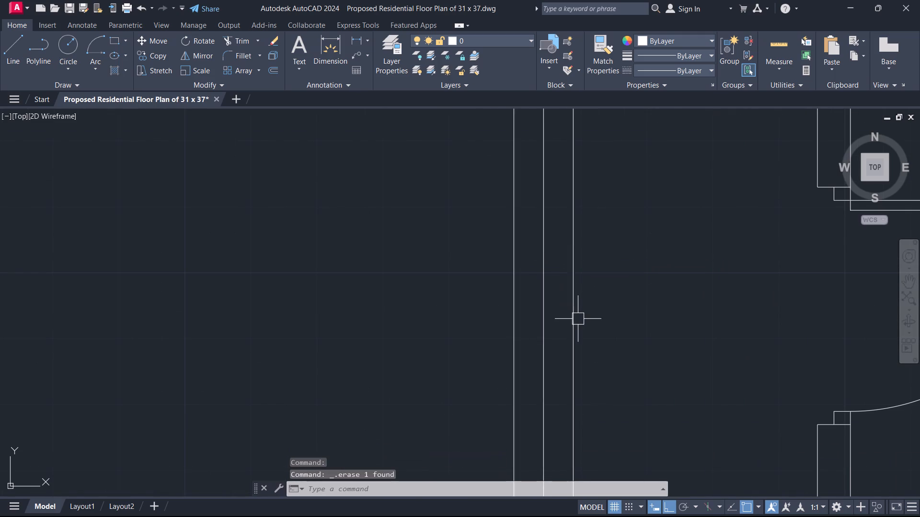
# Erase the 8'6"X5' toilet's window from the west exterior wall of the east copy.
pyautogui.moveTo(573, 317); pyautogui.dragTo(557, 326, button='middle')
pyautogui.scroll(-3, 573, 317)
pyautogui.moveTo(589, 241); pyautogui.dragTo(537, 299, button='middle')
pyautogui.scroll(-1, 586, 246)
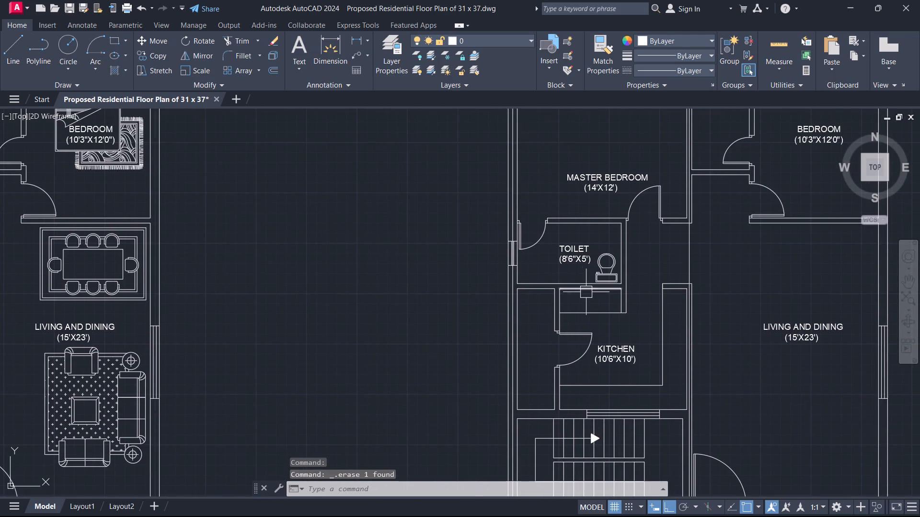
pyautogui.scroll(1, 587, 295)
pyautogui.moveTo(567, 282); pyautogui.dragTo(541, 339, button='middle')
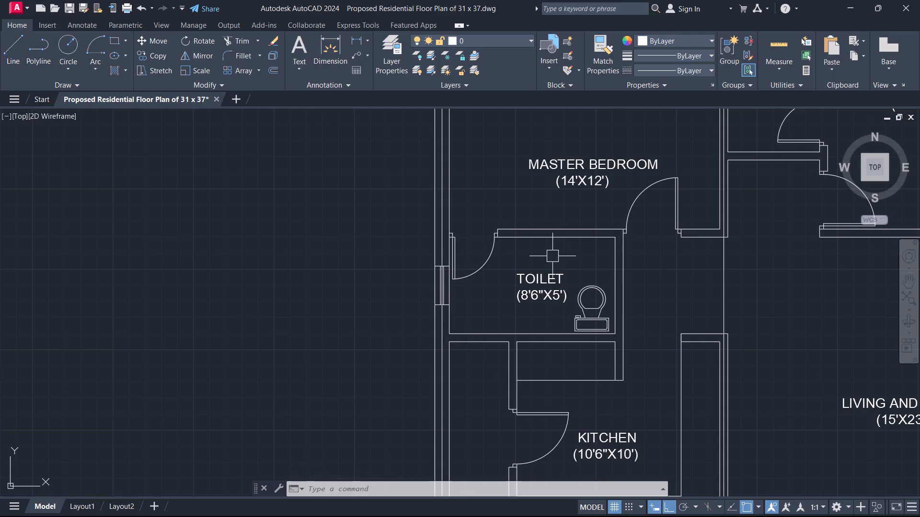
pyautogui.click(397, 236)
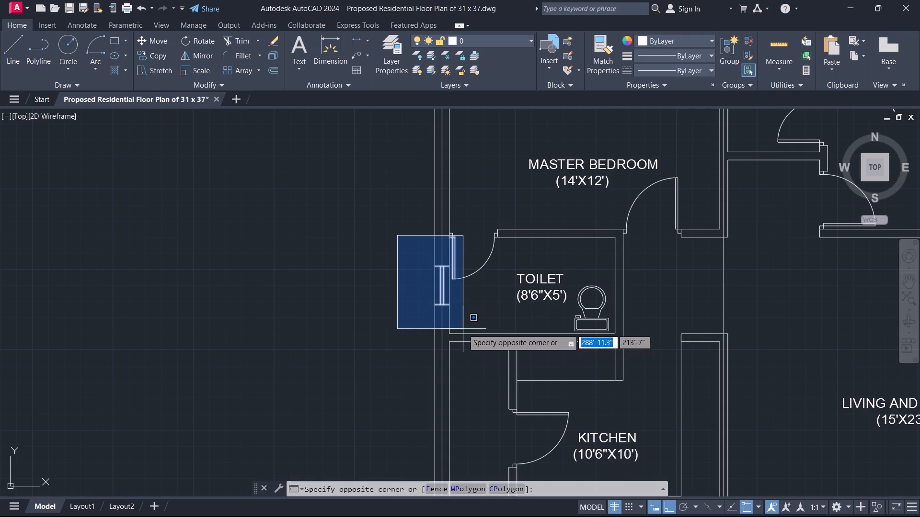
pyautogui.click(450, 316)
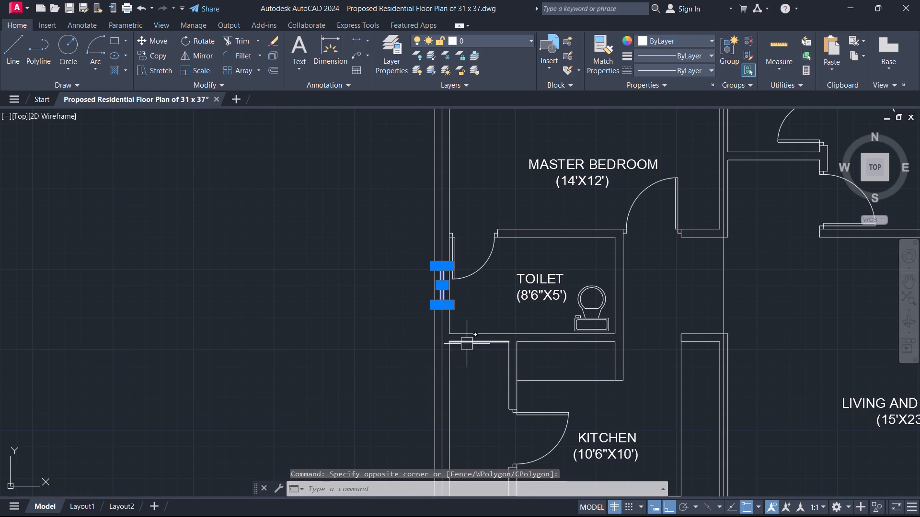
pyautogui.press('Delete')
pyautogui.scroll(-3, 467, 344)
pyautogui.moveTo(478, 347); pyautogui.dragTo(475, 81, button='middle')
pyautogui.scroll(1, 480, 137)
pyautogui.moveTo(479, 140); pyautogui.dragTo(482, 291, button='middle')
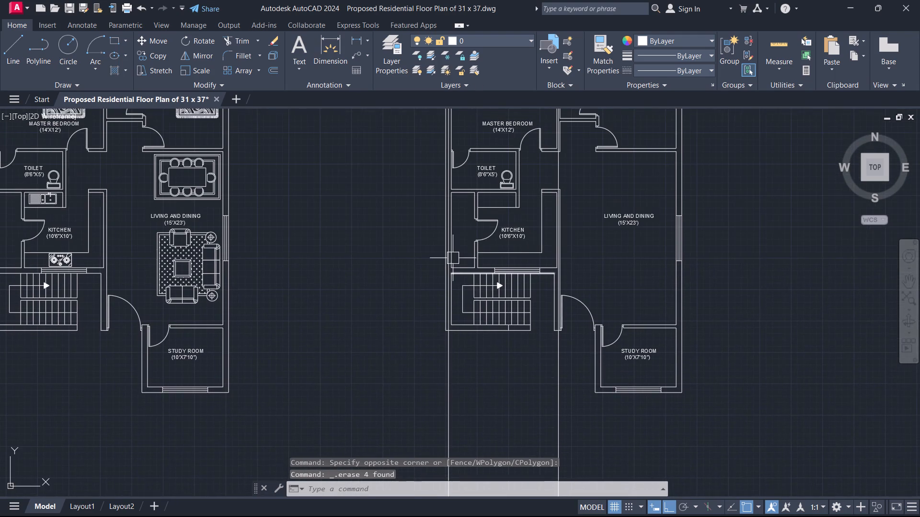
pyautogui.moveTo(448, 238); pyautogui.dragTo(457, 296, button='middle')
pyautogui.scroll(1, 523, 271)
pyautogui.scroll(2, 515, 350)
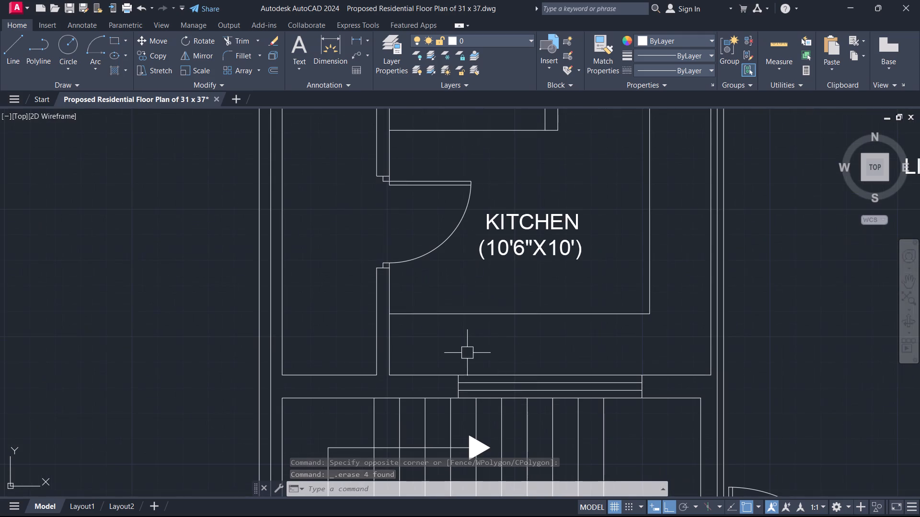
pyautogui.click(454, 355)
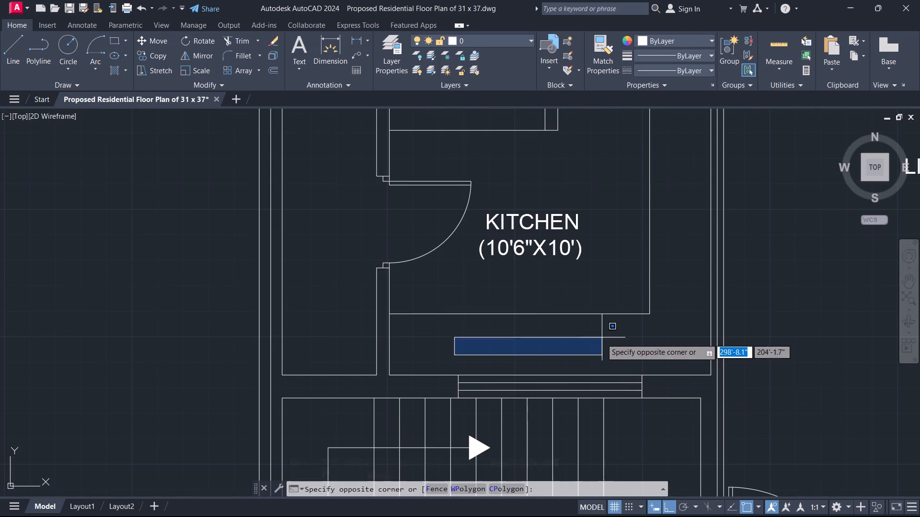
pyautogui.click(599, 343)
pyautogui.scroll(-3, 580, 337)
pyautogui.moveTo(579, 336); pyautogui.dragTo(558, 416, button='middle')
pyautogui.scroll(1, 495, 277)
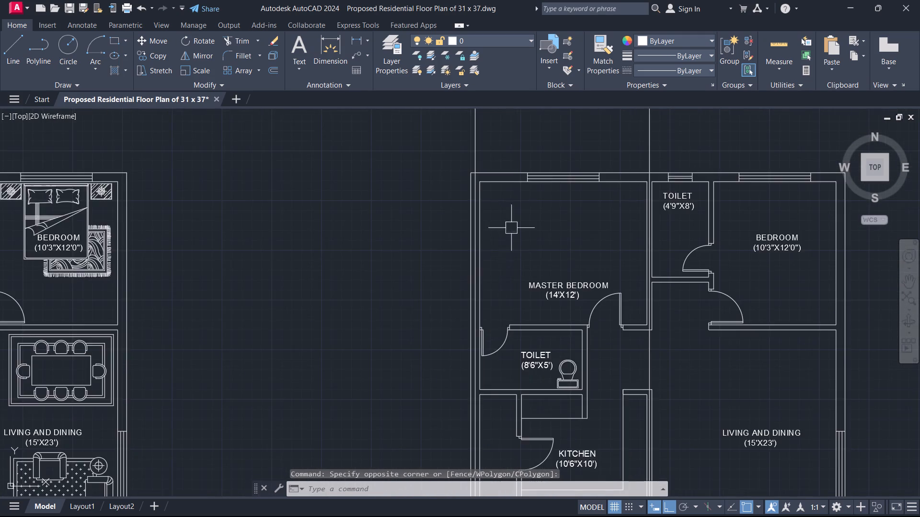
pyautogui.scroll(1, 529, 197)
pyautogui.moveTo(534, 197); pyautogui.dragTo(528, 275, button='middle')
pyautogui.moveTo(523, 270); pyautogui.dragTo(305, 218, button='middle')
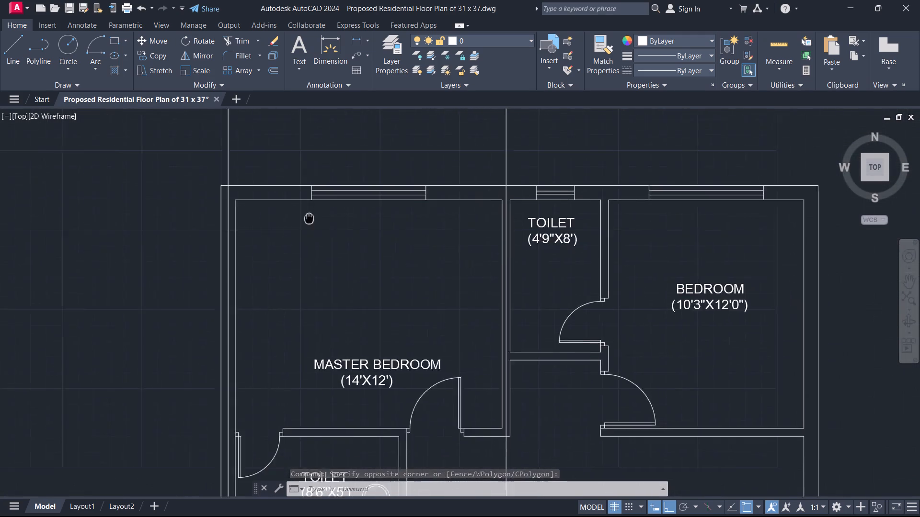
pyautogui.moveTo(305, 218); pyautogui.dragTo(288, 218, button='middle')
# Place a vertical construction line through the midpoint of the wall end at the 4'9"X8' toilet's door, beside the bedroom.
pyautogui.scroll(-2, 604, 297)
pyautogui.moveTo(606, 300); pyautogui.dragTo(452, 235, button='middle')
pyautogui.scroll(3, 460, 247)
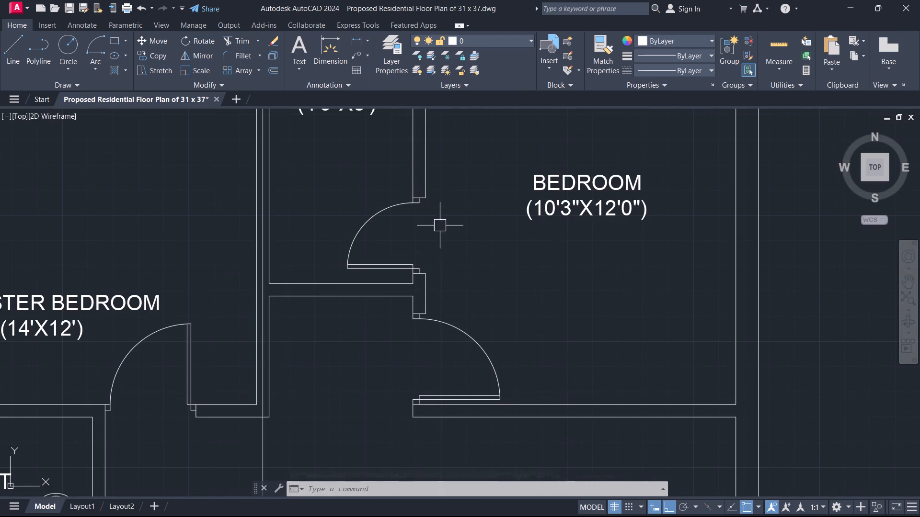
pyautogui.scroll(1, 427, 197)
pyautogui.press('x')
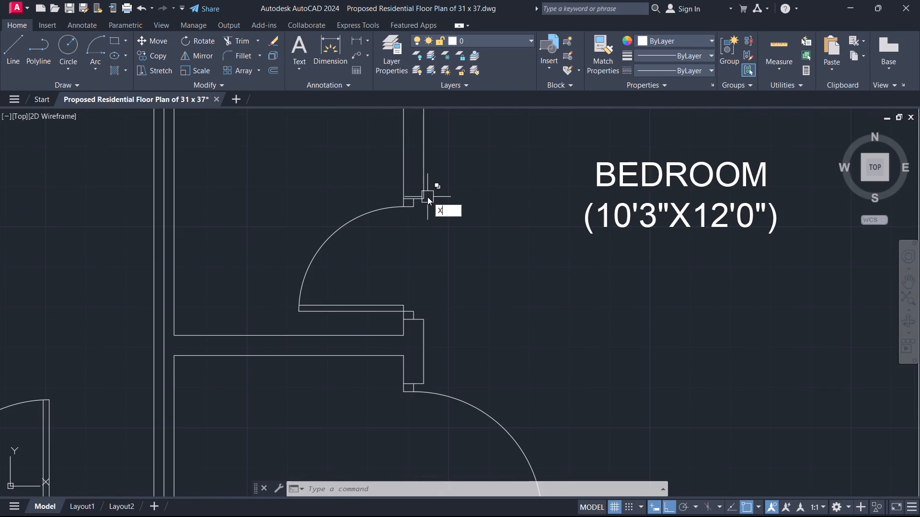
pyautogui.write('L')
pyautogui.press('space')
pyautogui.scroll(1, 424, 196)
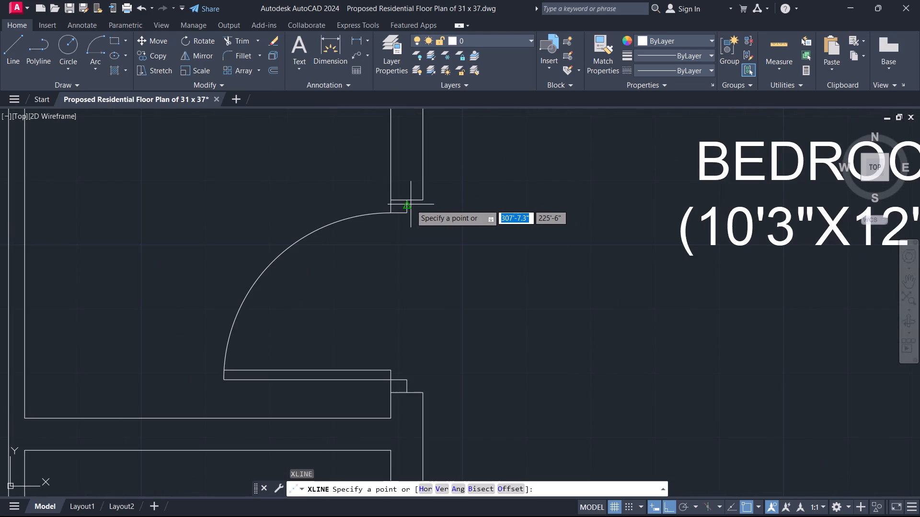
pyautogui.write('V')
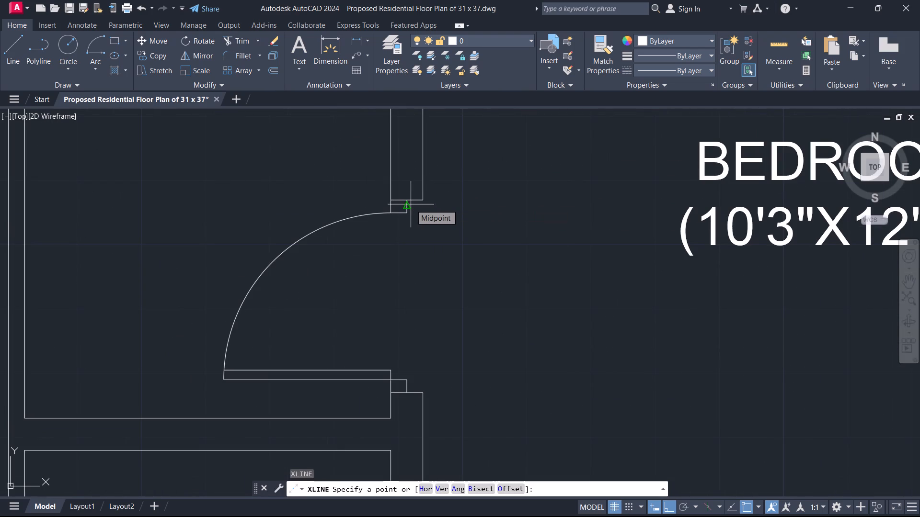
pyautogui.press('space')
pyautogui.scroll(4, 409, 200)
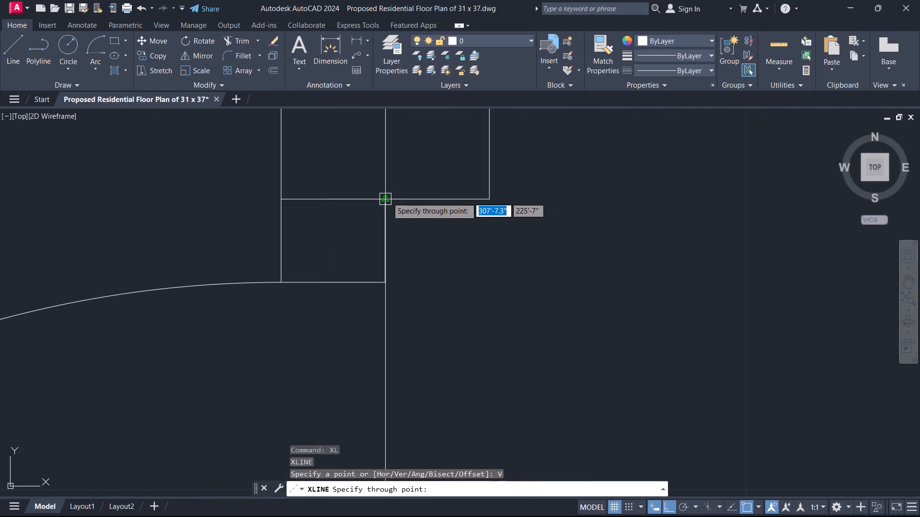
pyautogui.click(383, 196)
pyautogui.scroll(-3, 388, 201)
pyautogui.scroll(-3, 424, 267)
pyautogui.moveTo(424, 267); pyautogui.dragTo(425, 272, button='middle')
pyautogui.scroll(-3, 454, 309)
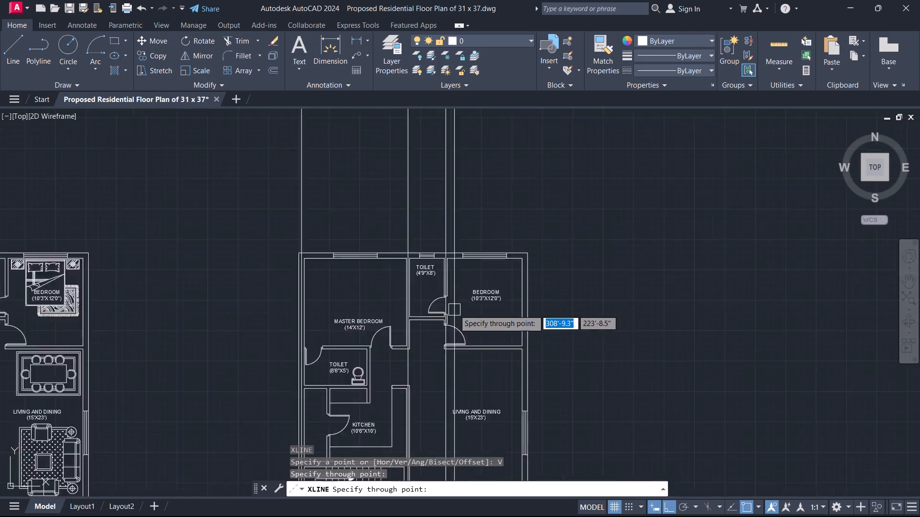
pyautogui.scroll(-1, 454, 310)
pyautogui.moveTo(472, 331); pyautogui.dragTo(481, 209, button='middle')
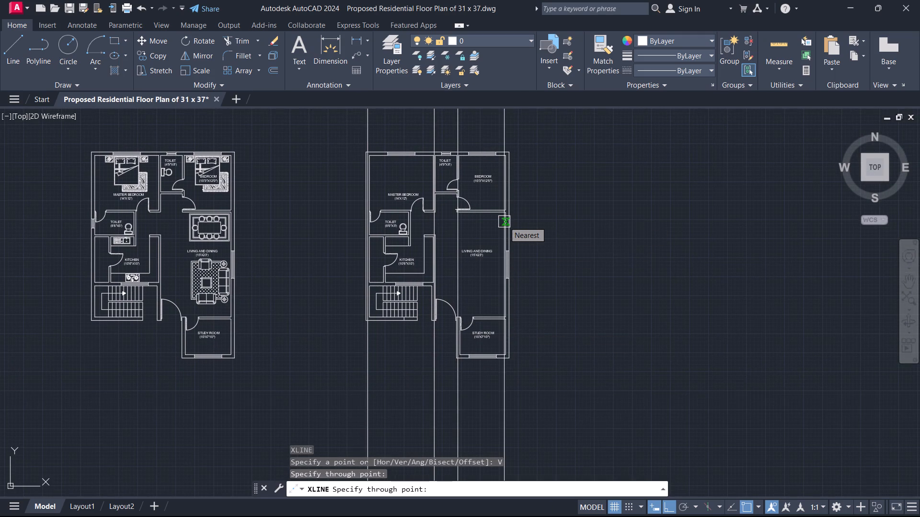
pyautogui.scroll(5, 434, 408)
pyautogui.moveTo(495, 254); pyautogui.dragTo(401, 451, button='middle')
pyautogui.scroll(-1, 495, 254)
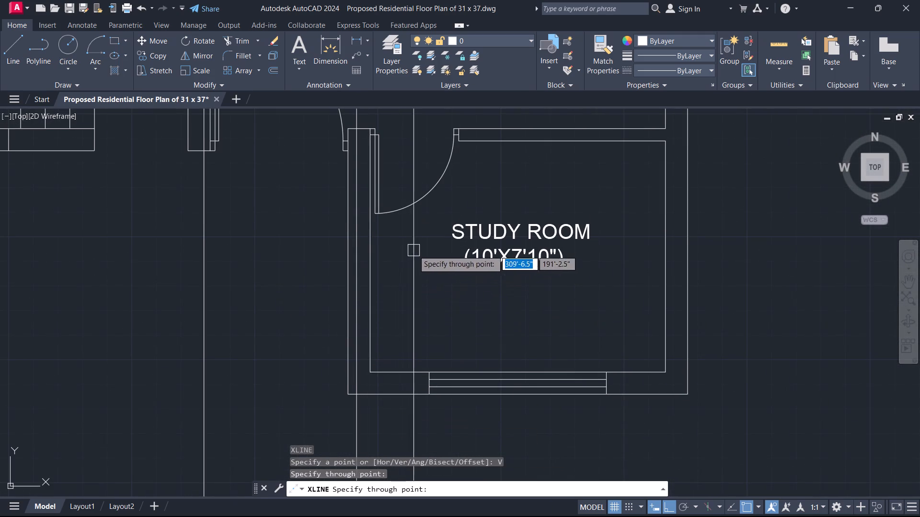
pyautogui.moveTo(414, 250); pyautogui.dragTo(417, 309, button='middle')
pyautogui.scroll(1, 417, 308)
pyautogui.scroll(-3, 417, 309)
pyautogui.moveTo(442, 318); pyautogui.dragTo(315, 375, button='middle')
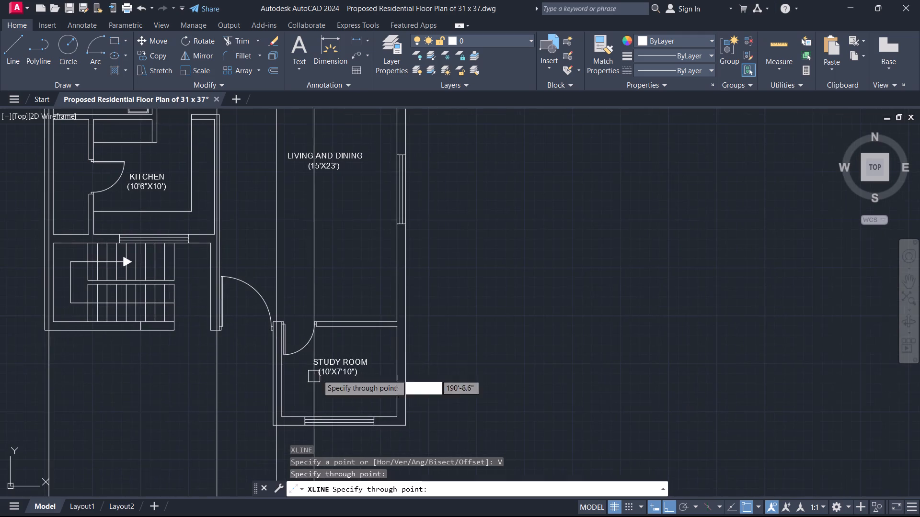
pyautogui.press('Escape')
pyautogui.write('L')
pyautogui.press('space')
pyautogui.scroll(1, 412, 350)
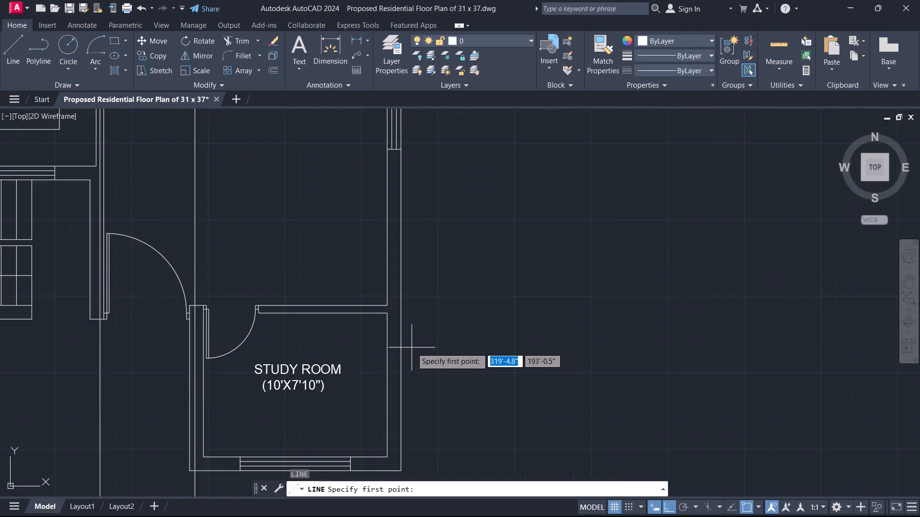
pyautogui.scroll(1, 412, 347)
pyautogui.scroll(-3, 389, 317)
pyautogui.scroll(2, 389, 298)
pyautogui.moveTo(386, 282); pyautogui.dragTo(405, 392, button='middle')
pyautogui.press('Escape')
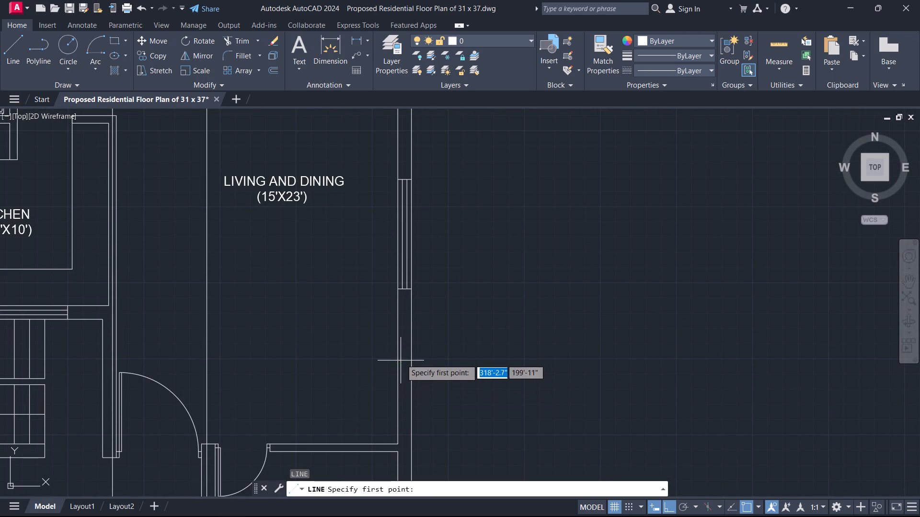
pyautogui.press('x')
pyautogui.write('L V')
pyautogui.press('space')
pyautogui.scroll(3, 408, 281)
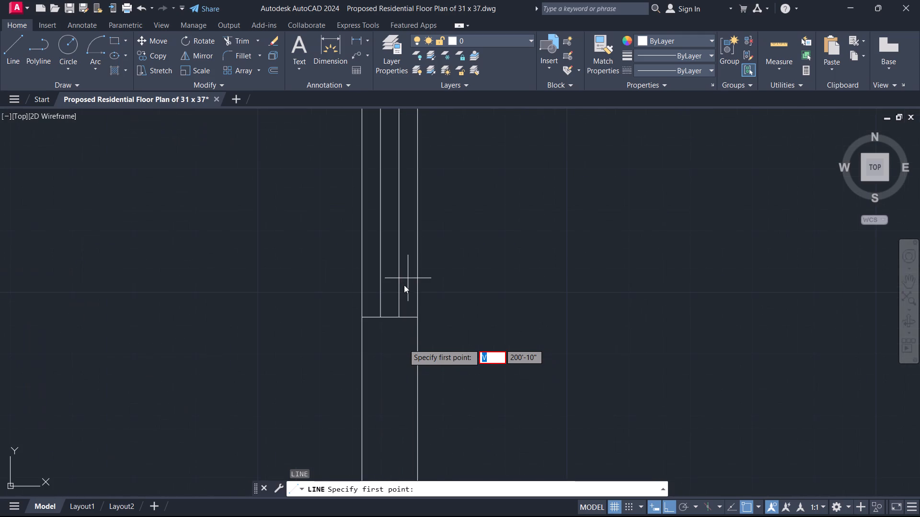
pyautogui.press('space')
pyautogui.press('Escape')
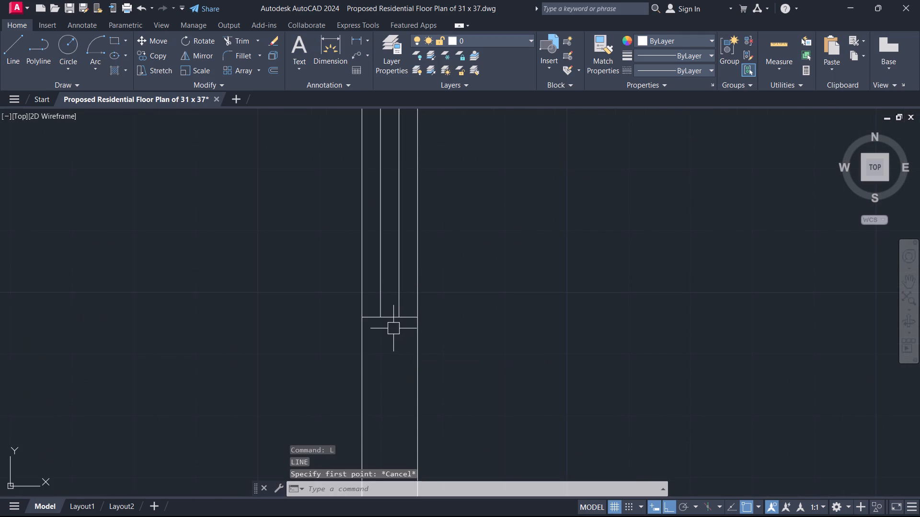
# Place a vertical construction line through the midpoint of the living and dining window's south end in the east exterior wall.
pyautogui.press('x')
pyautogui.write('L')
pyautogui.press('space')
pyautogui.press('v')
pyautogui.press('space')
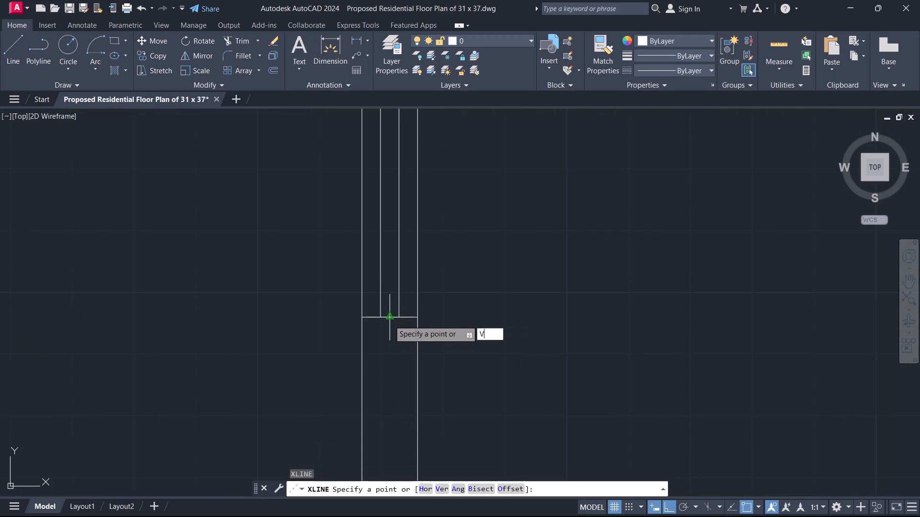
pyautogui.scroll(1, 386, 319)
pyautogui.click(391, 319)
pyautogui.press('Escape')
pyautogui.scroll(-2, 391, 317)
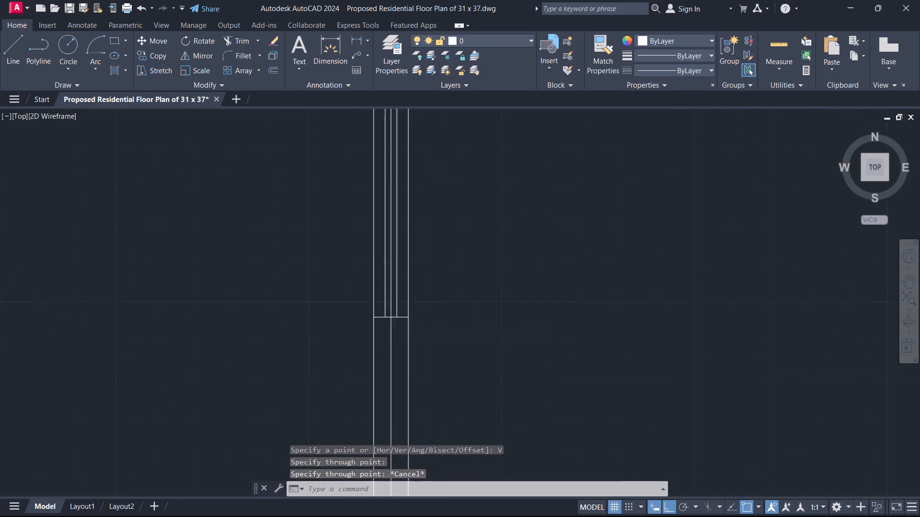
pyautogui.scroll(-4, 391, 317)
pyautogui.moveTo(360, 221); pyautogui.dragTo(381, 298, button='middle')
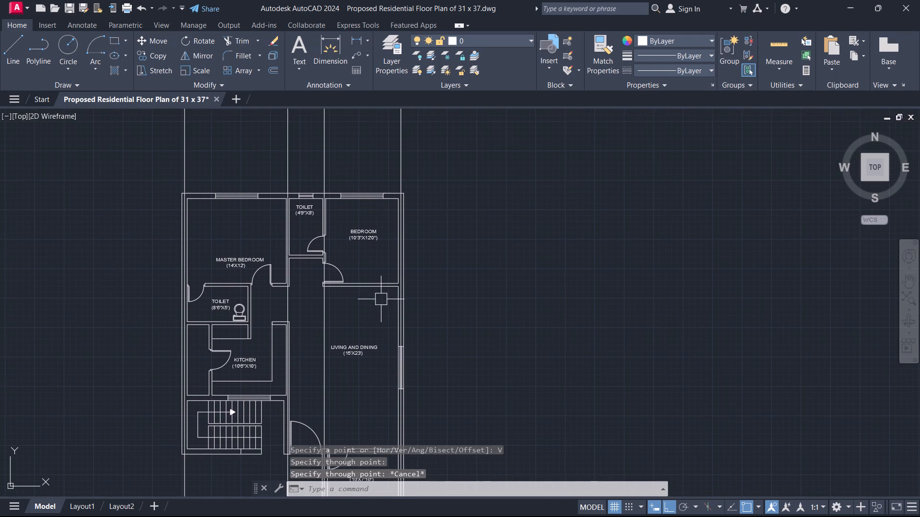
# Draw a short horizontal line across the thickness of the wall east of the 8'6"X5' toilet in the east copy.
pyautogui.scroll(-1, 288, 240)
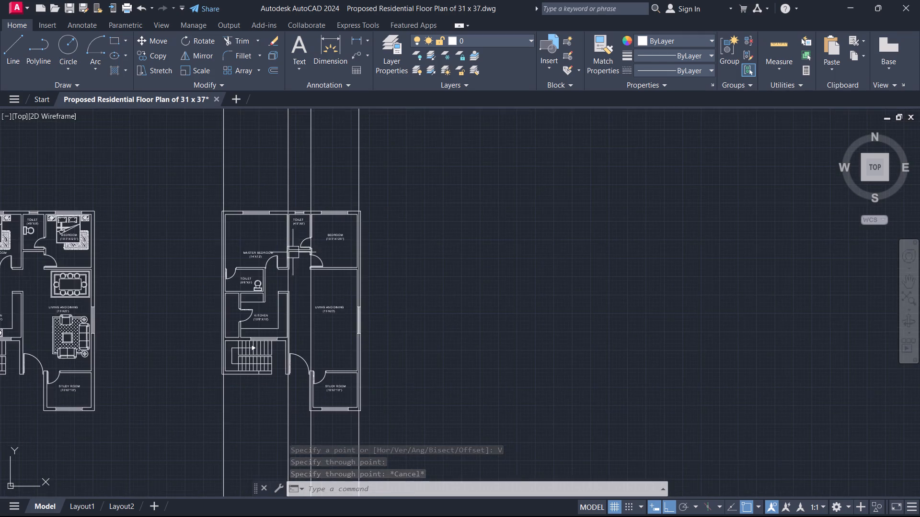
pyautogui.moveTo(299, 271); pyautogui.dragTo(331, 173, button='middle')
pyautogui.scroll(1, 298, 271)
pyautogui.scroll(1, 351, 254)
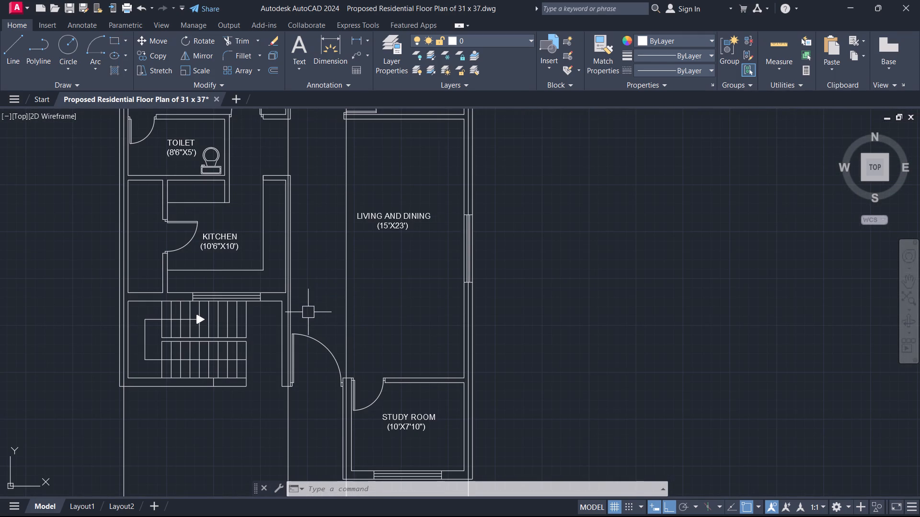
pyautogui.moveTo(325, 266); pyautogui.dragTo(324, 417, button='middle')
pyautogui.scroll(2, 241, 360)
pyautogui.moveTo(241, 360); pyautogui.dragTo(344, 347, button='middle')
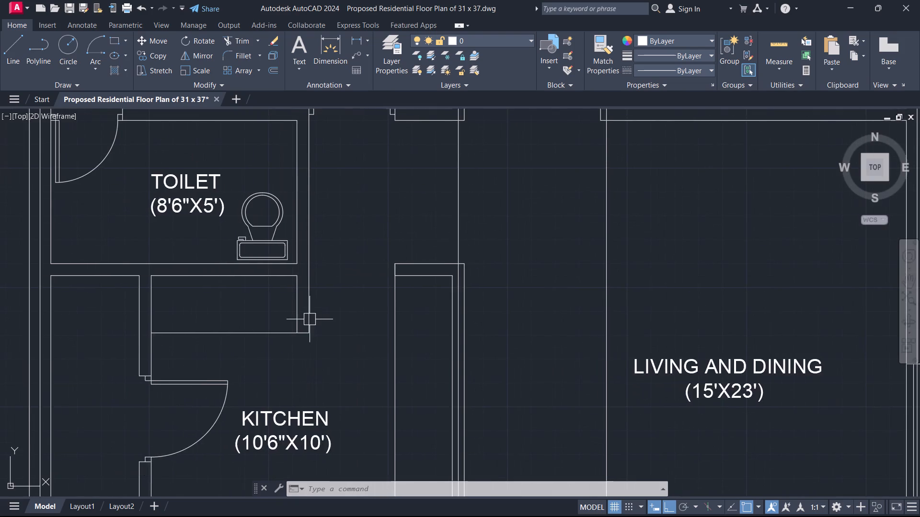
pyautogui.moveTo(307, 316); pyautogui.dragTo(337, 433, button='middle')
pyautogui.press('l')
pyautogui.press('space')
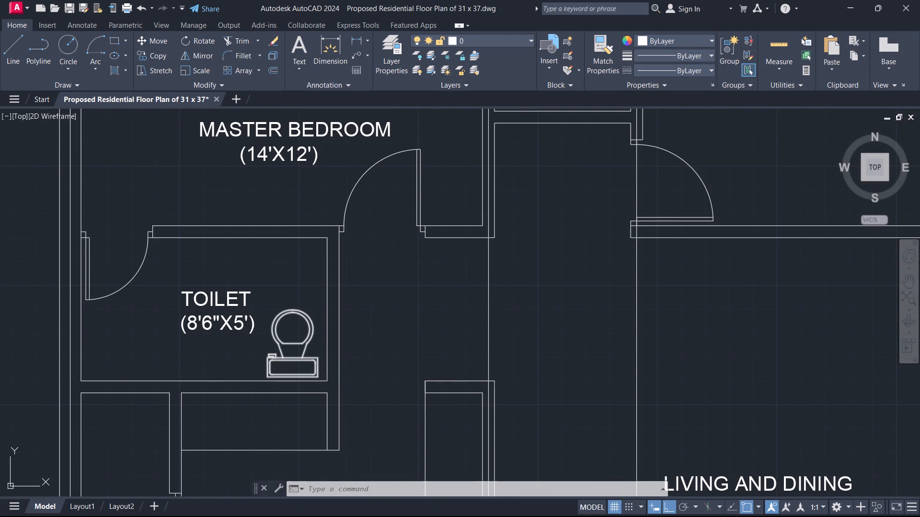
pyautogui.scroll(2, 313, 356)
pyautogui.click(343, 346)
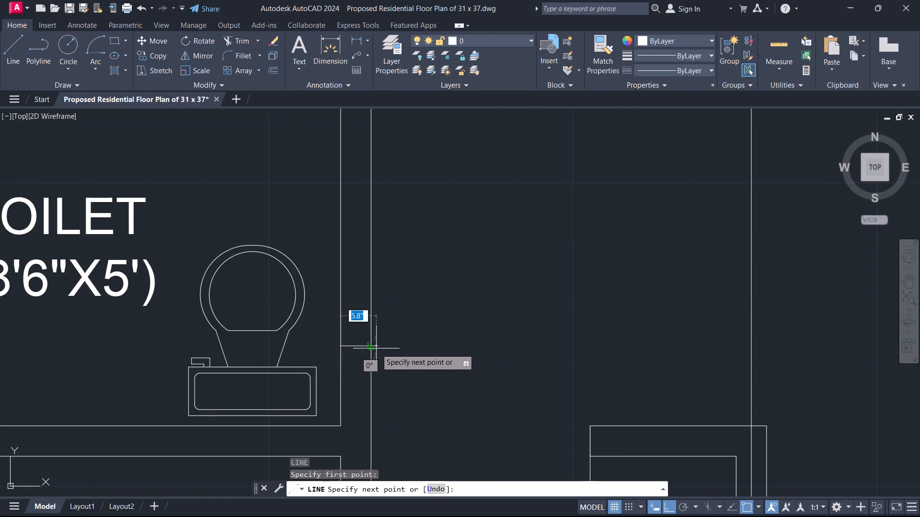
pyautogui.click(370, 346)
pyautogui.press('Escape')
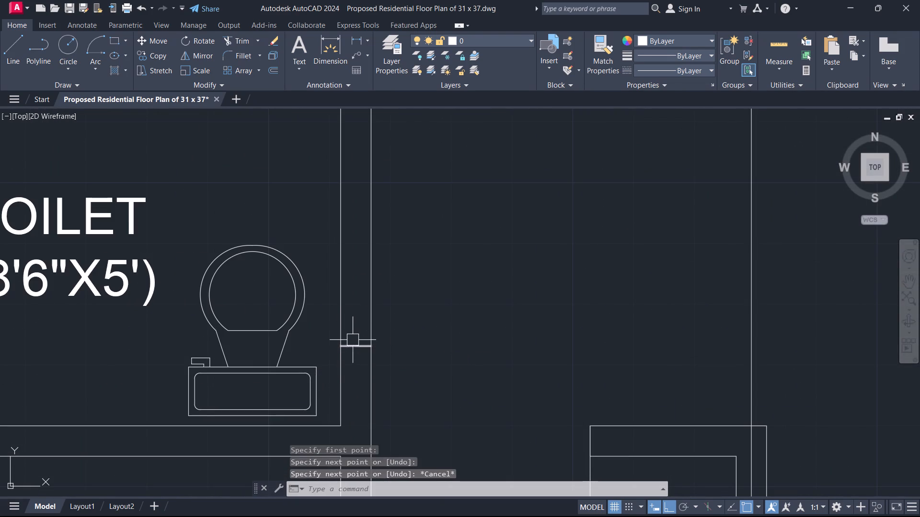
# Place a vertical construction line through the midpoint of the short line across the 8'6"X5' toilet's east wall.
pyautogui.write('XL')
pyautogui.press('space')
pyautogui.write('V')
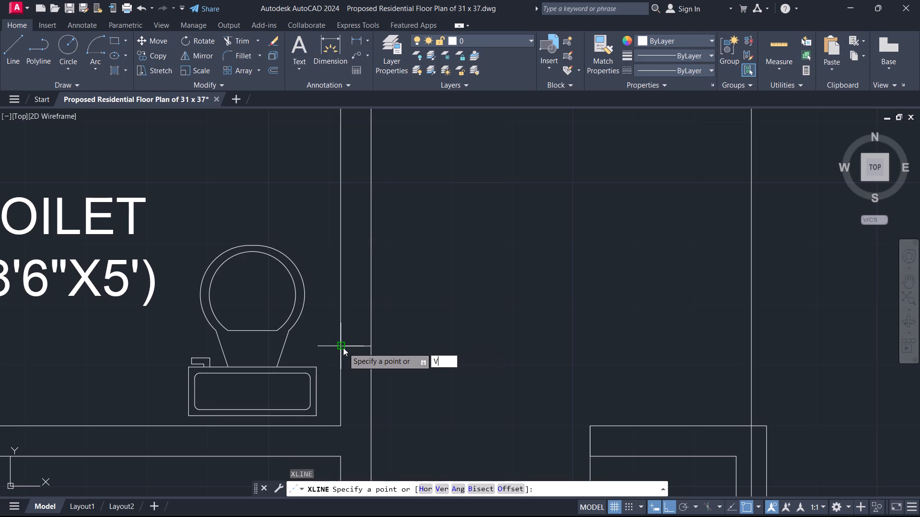
pyautogui.press('space')
pyautogui.click(357, 346)
pyautogui.press('Escape')
# Erase the short horizontal helper line from the 8'6"X5' toilet's east wall, keeping the construction line.
pyautogui.click(361, 351)
pyautogui.press('Escape')
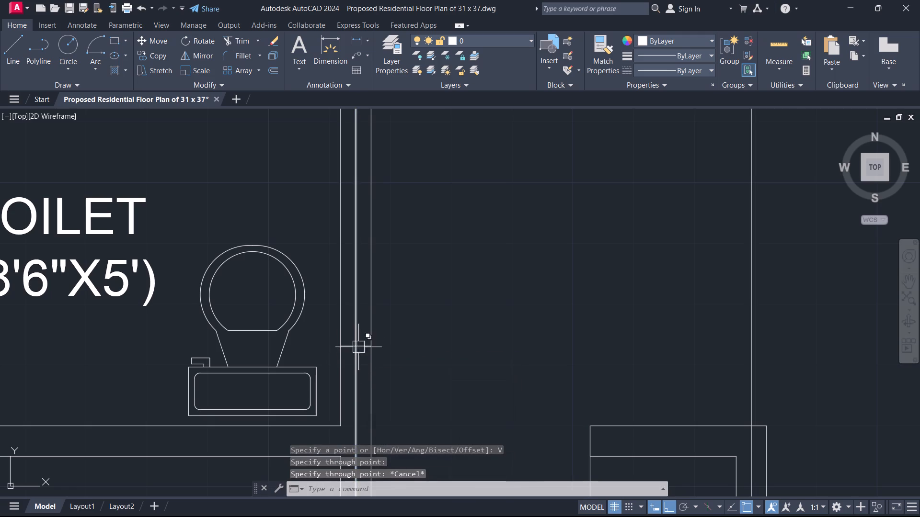
pyautogui.scroll(3, 358, 348)
pyautogui.moveTo(367, 352); pyautogui.dragTo(368, 346)
pyautogui.click(366, 333)
pyautogui.press('Delete')
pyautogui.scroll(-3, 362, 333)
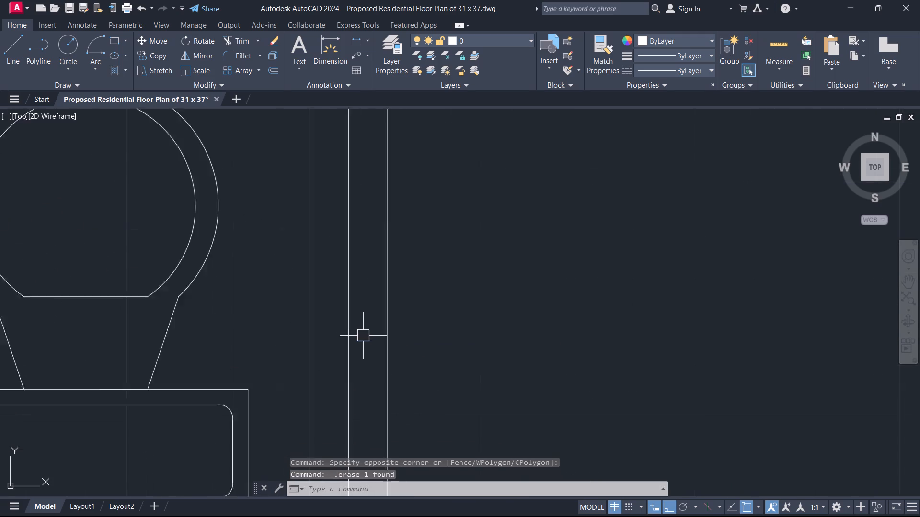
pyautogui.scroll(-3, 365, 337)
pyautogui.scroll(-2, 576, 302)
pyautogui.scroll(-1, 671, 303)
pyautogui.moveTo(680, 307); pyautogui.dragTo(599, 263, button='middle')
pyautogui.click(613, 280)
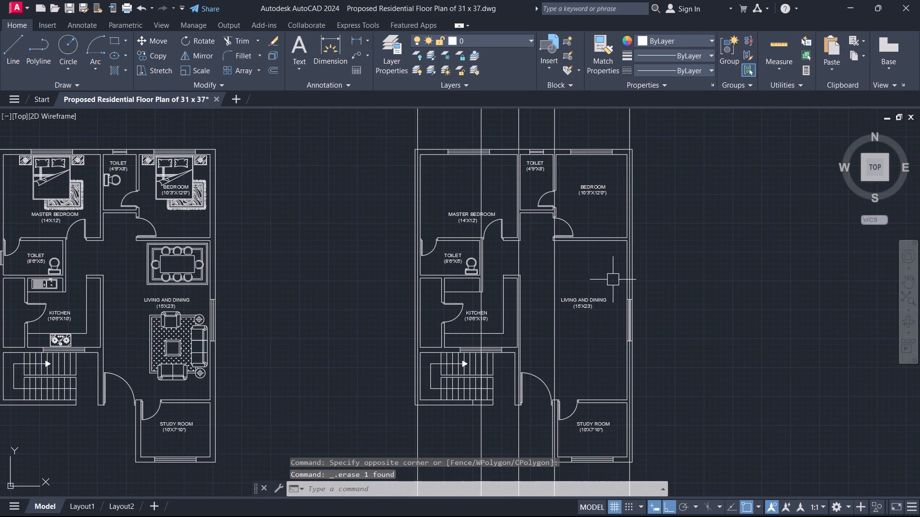
# Erase the living and dining window's lines from the east exterior wall of the unfurnished copy.
pyautogui.click(656, 358)
pyautogui.press('Delete')
# Examine the unfurnished copy's rooms and walls along with the vertical construction lines running through them.
pyautogui.moveTo(621, 361); pyautogui.dragTo(690, 298, button='middle')
pyautogui.scroll(2, 610, 361)
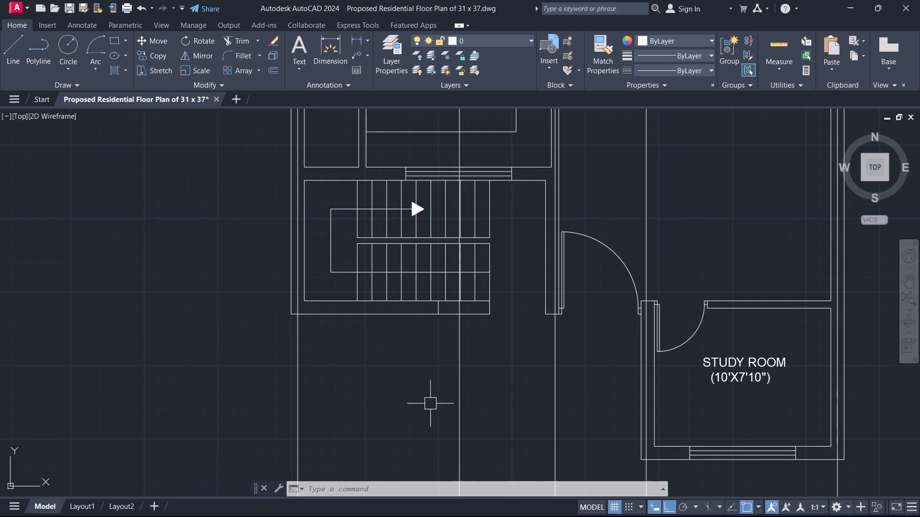
pyautogui.scroll(-3, 422, 460)
pyautogui.moveTo(443, 485); pyautogui.dragTo(515, 382, button='middle')
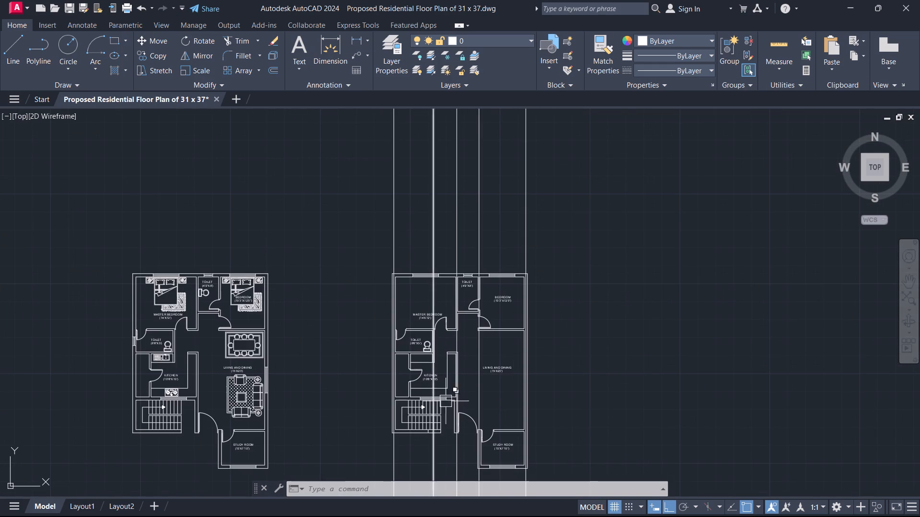
pyautogui.moveTo(449, 408); pyautogui.dragTo(527, 295, button='middle')
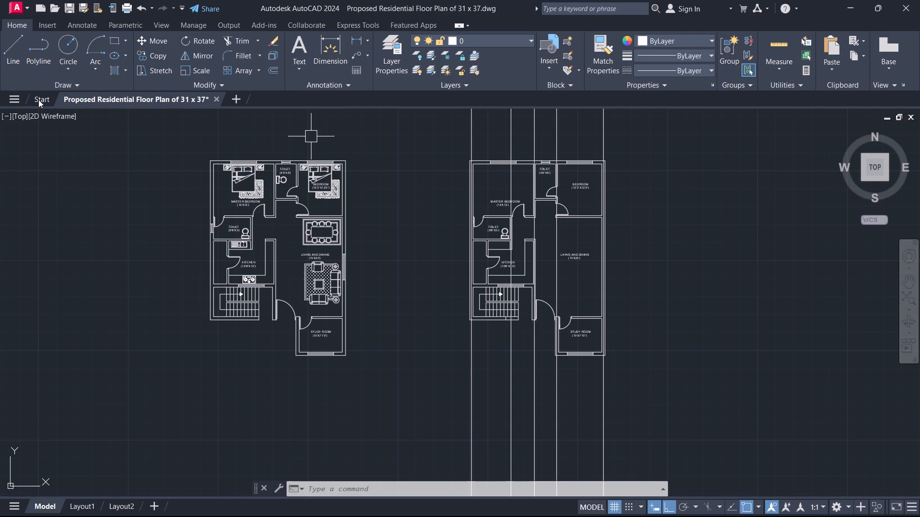
pyautogui.scroll(-1, 590, 332)
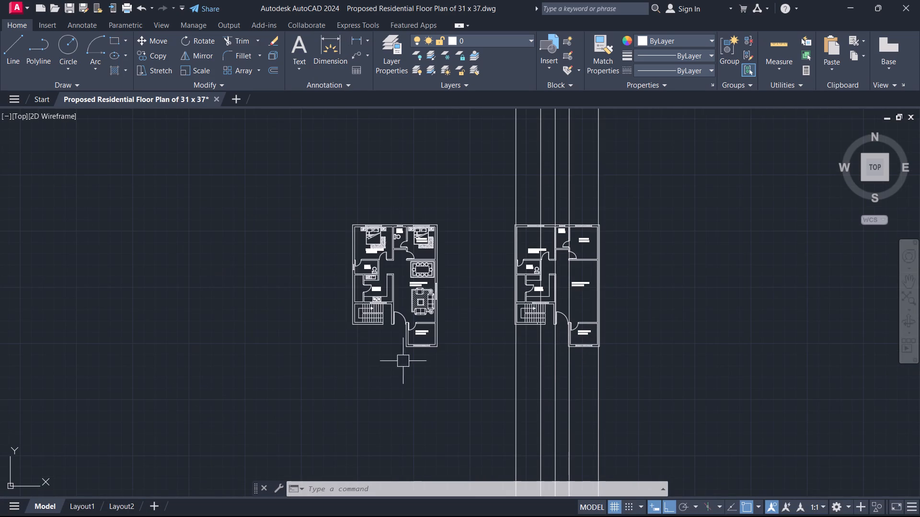
pyautogui.scroll(-1, 531, 338)
pyautogui.moveTo(526, 334); pyautogui.dragTo(433, 228, button='middle')
pyautogui.scroll(2, 451, 258)
pyautogui.moveTo(455, 260); pyautogui.dragTo(393, 464, button='middle')
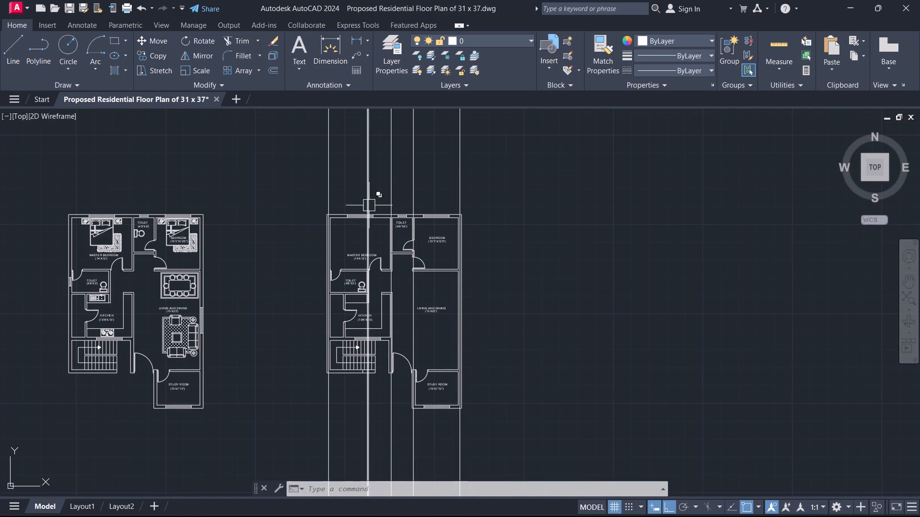
pyautogui.scroll(1, 426, 321)
pyautogui.moveTo(426, 321); pyautogui.dragTo(429, 329, button='middle')
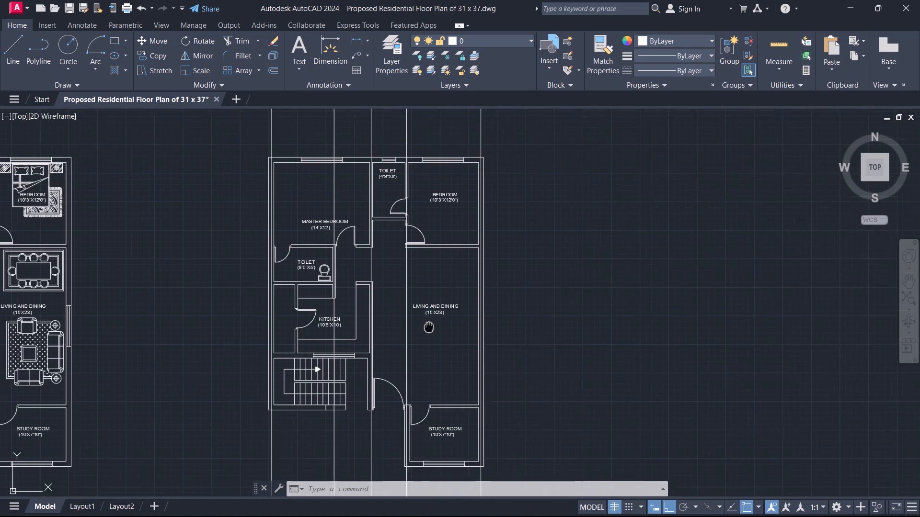
pyautogui.moveTo(429, 329); pyautogui.dragTo(433, 358, button='middle')
pyautogui.scroll(2, 365, 325)
pyautogui.moveTo(358, 336); pyautogui.dragTo(346, 324, button='middle')
pyautogui.scroll(-1, 345, 322)
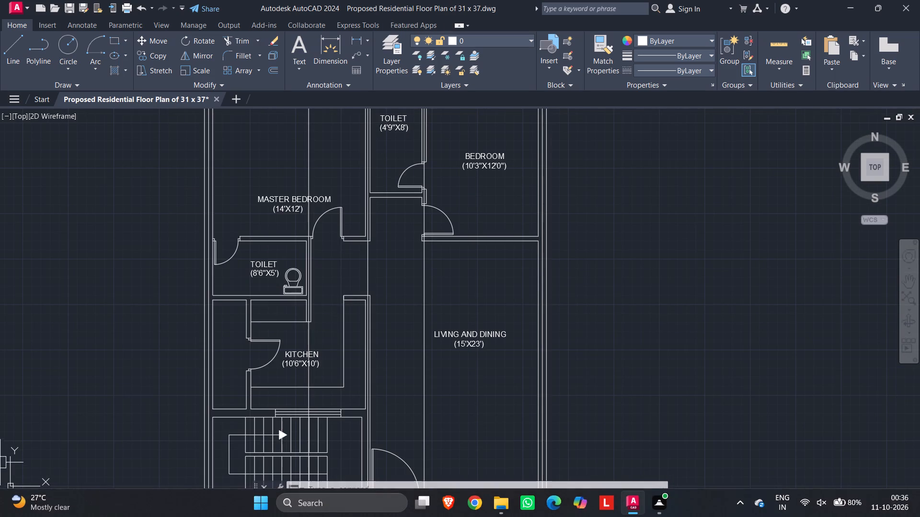
pyautogui.scroll(2, 289, 270)
pyautogui.scroll(-2, 236, 346)
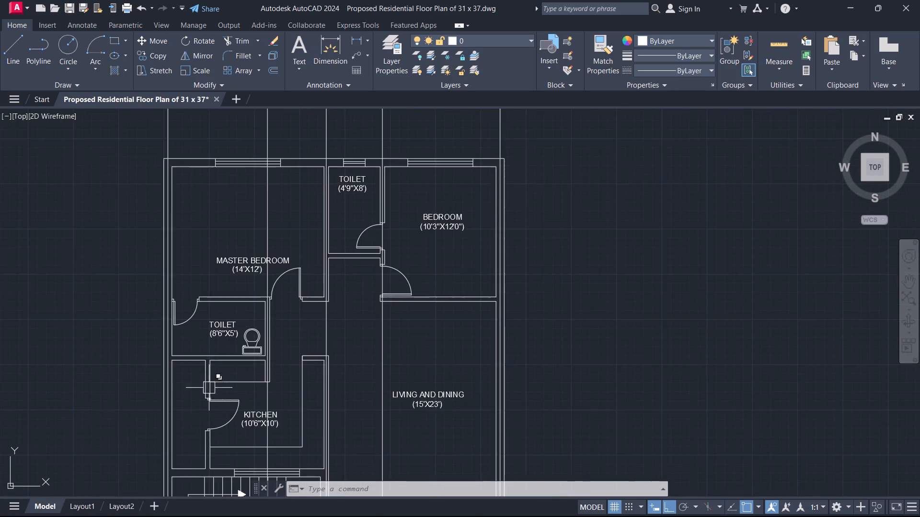
pyautogui.scroll(-2, 205, 372)
pyautogui.middleClick(233, 248)
pyautogui.moveTo(236, 341); pyautogui.dragTo(276, 258, button='middle')
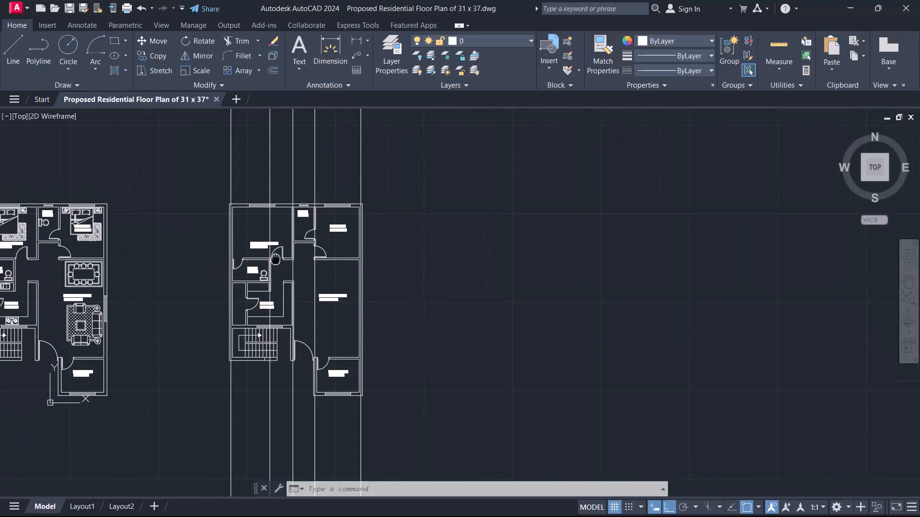
# Place a horizontal construction line through the midpoint of the kitchen window's east end in the wall north of the staircase.
pyautogui.scroll(2, 286, 308)
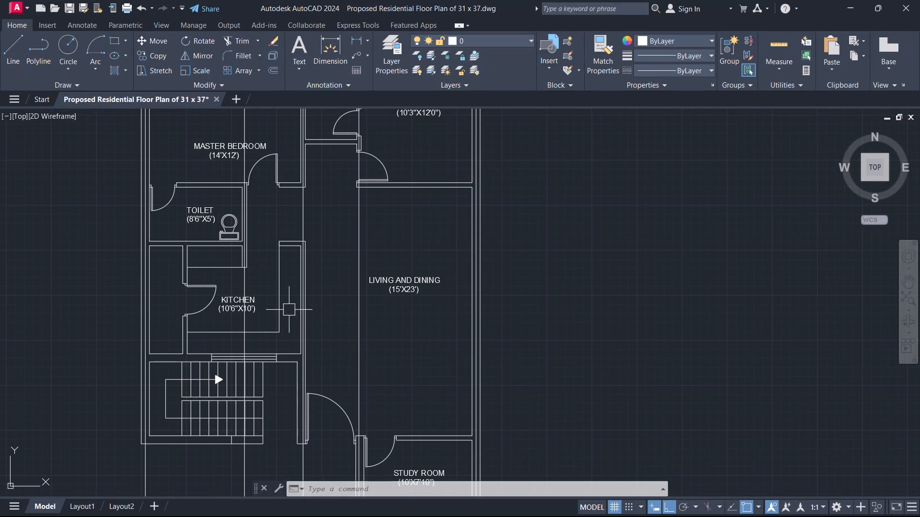
pyautogui.write('XL')
pyautogui.press('space')
pyautogui.press('h')
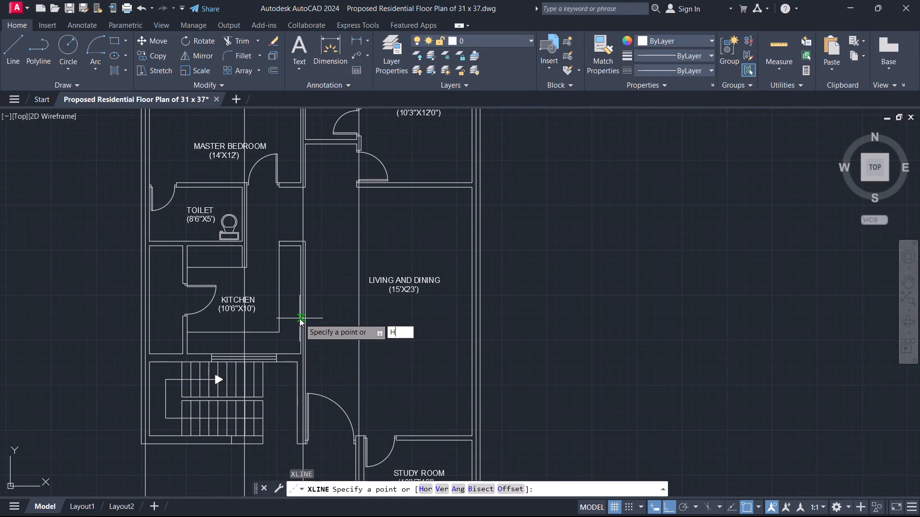
pyautogui.press('space')
pyautogui.scroll(3, 292, 354)
pyautogui.moveTo(292, 354); pyautogui.dragTo(396, 320, button='middle')
pyautogui.scroll(3, 334, 341)
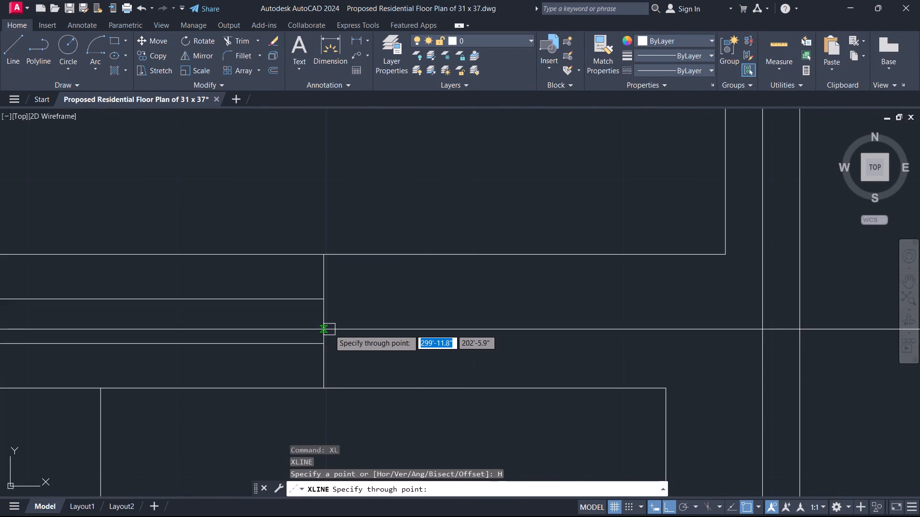
pyautogui.click(325, 324)
# Place a horizontal construction line through the midpoint of the short line across the wall south of the staircase.
pyautogui.scroll(-5, 323, 324)
pyautogui.moveTo(316, 366); pyautogui.dragTo(377, 242, button='middle')
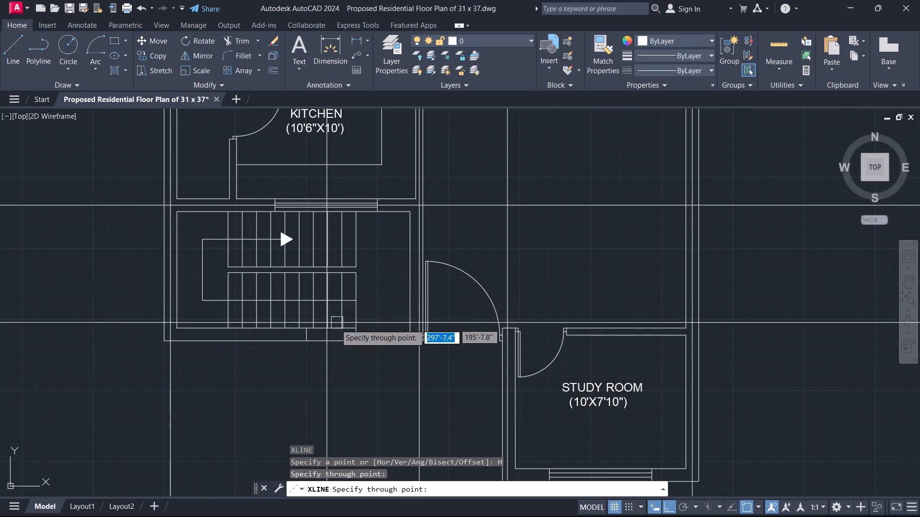
pyautogui.scroll(3, 321, 326)
pyautogui.click(266, 352)
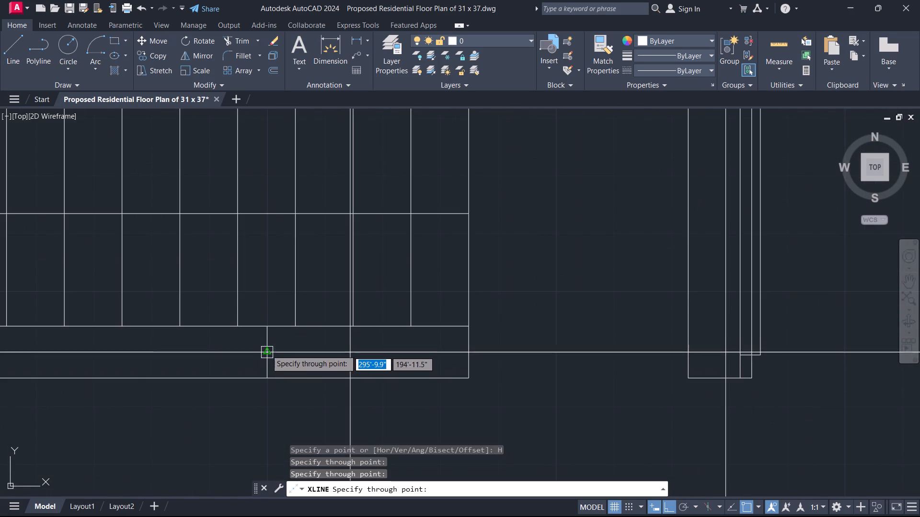
# Place a horizontal construction line through the midpoint of the study room window's west end in the south exterior wall.
pyautogui.scroll(-5, 287, 312)
pyautogui.scroll(2, 389, 342)
pyautogui.moveTo(389, 342); pyautogui.dragTo(418, 278, button='middle')
pyautogui.scroll(2, 388, 332)
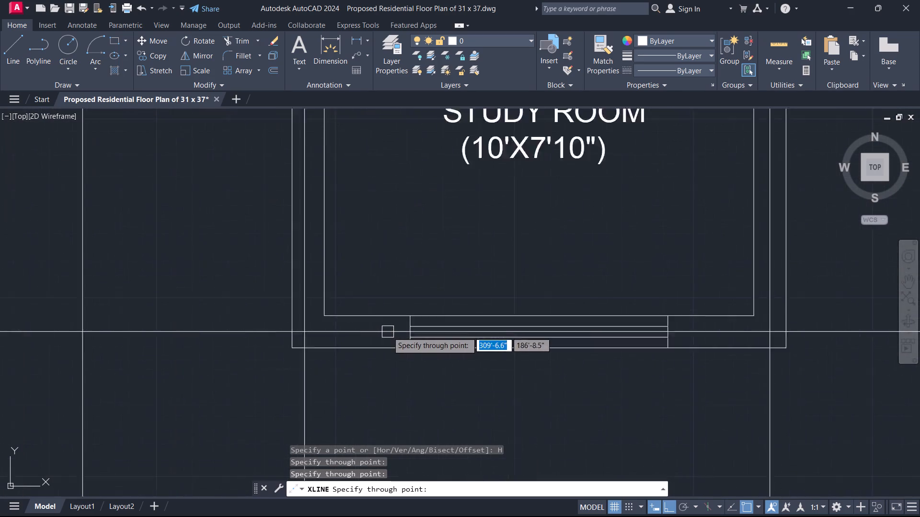
pyautogui.scroll(4, 388, 332)
pyautogui.click(472, 324)
# Place a horizontal construction line through the midpoint of the west end of the wall between the bedroom and living and dining.
pyautogui.scroll(-5, 413, 314)
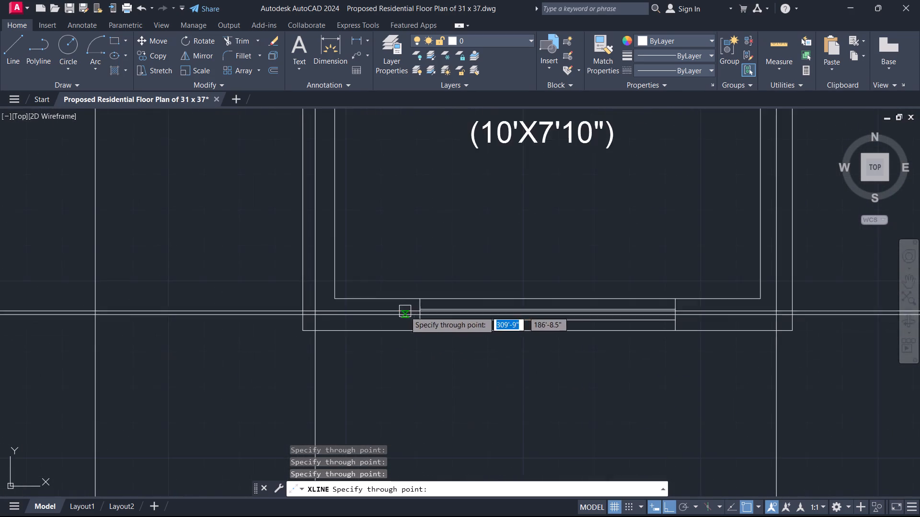
pyautogui.scroll(-4, 394, 289)
pyautogui.moveTo(423, 229); pyautogui.dragTo(420, 404, button='middle')
pyautogui.scroll(1, 419, 293)
pyautogui.moveTo(419, 293); pyautogui.dragTo(419, 292, button='middle')
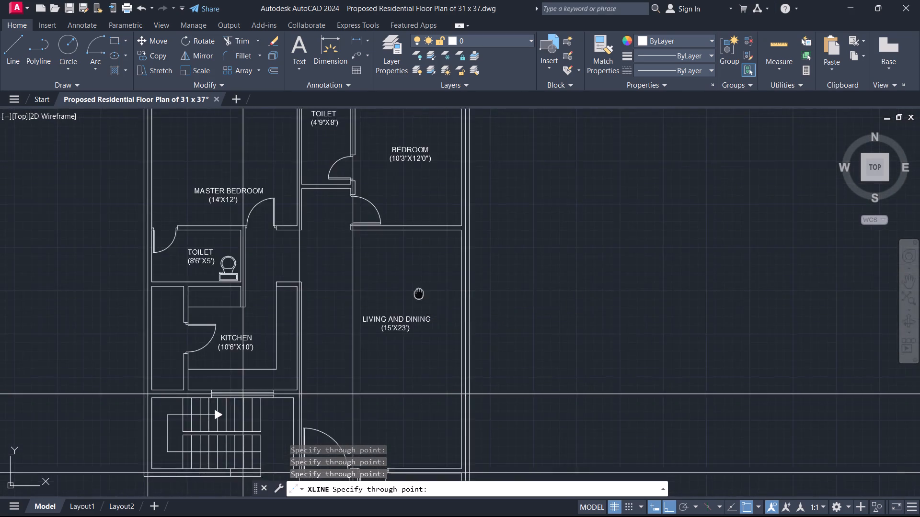
pyautogui.moveTo(419, 292); pyautogui.dragTo(422, 370, button='middle')
pyautogui.scroll(1, 422, 370)
pyautogui.scroll(2, 387, 291)
pyautogui.scroll(1, 245, 261)
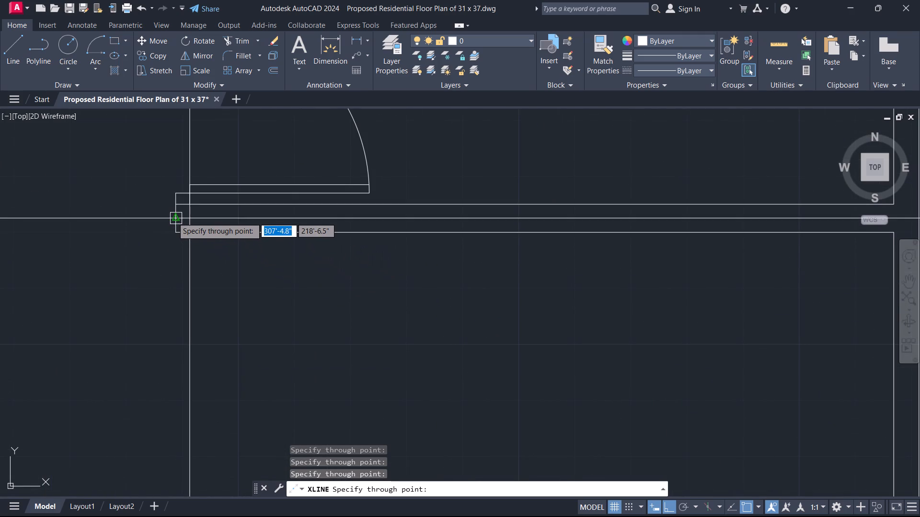
pyautogui.click(172, 217)
# Place a horizontal construction line through the midpoint of the master bedroom window's west end in the north exterior wall.
pyautogui.scroll(-3, 173, 248)
pyautogui.moveTo(168, 263); pyautogui.dragTo(642, 344, button='middle')
pyautogui.moveTo(414, 266); pyautogui.dragTo(402, 314, button='middle')
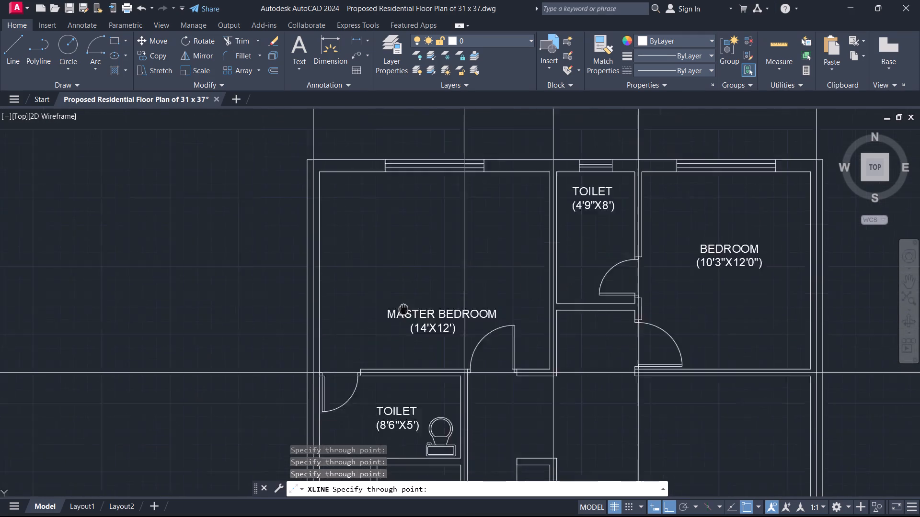
pyautogui.moveTo(402, 314); pyautogui.dragTo(402, 424, button='middle')
pyautogui.scroll(4, 368, 272)
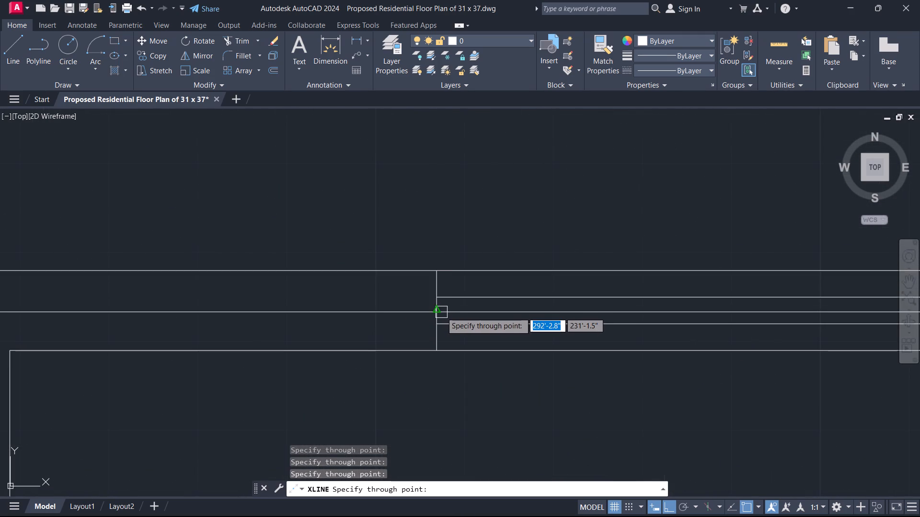
pyautogui.click(441, 312)
pyautogui.scroll(-4, 397, 327)
pyautogui.moveTo(389, 328); pyautogui.dragTo(287, 263, button='middle')
pyautogui.scroll(-2, 462, 267)
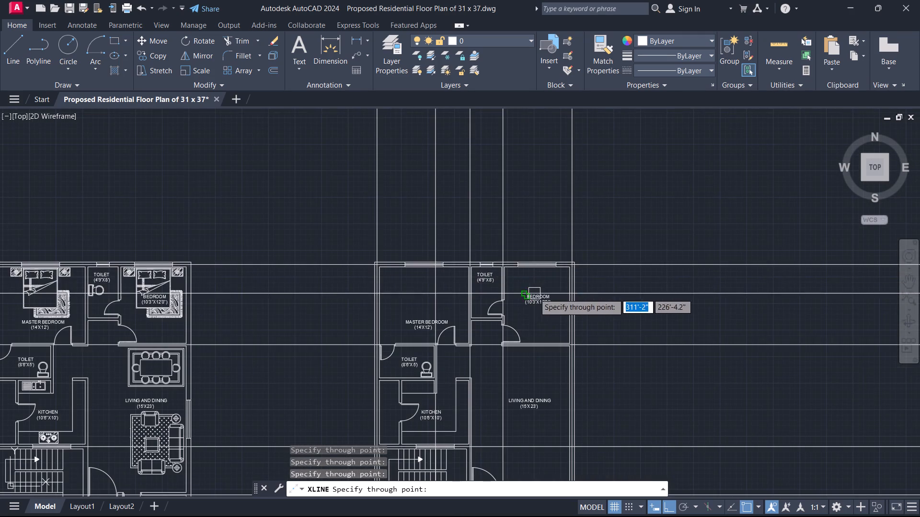
pyautogui.moveTo(538, 291); pyautogui.dragTo(704, 245, button='middle')
pyautogui.press('Escape')
# Draw a 5" vertical line across the thickness of the wall between the 8'6"X5' toilet and the kitchen in the east copy.
pyautogui.scroll(-1, 667, 246)
pyautogui.moveTo(665, 246); pyautogui.dragTo(620, 250, button='middle')
pyautogui.scroll(2, 576, 336)
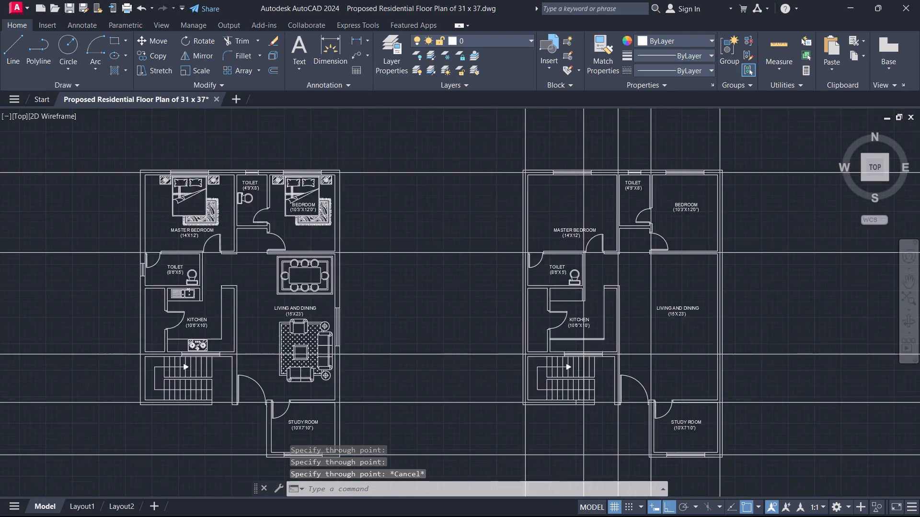
pyautogui.moveTo(548, 303); pyautogui.dragTo(539, 368, button='middle')
pyautogui.scroll(1, 538, 338)
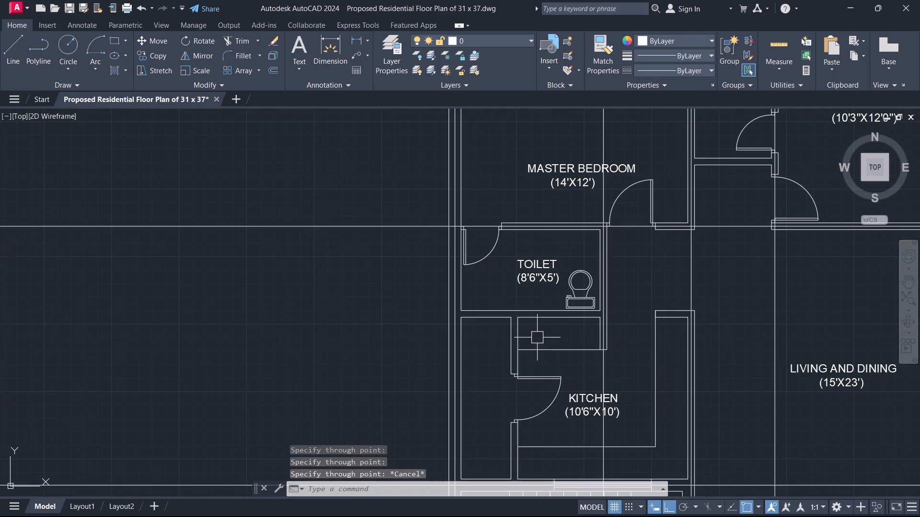
pyautogui.press('l')
pyautogui.press('space')
pyautogui.scroll(2, 508, 365)
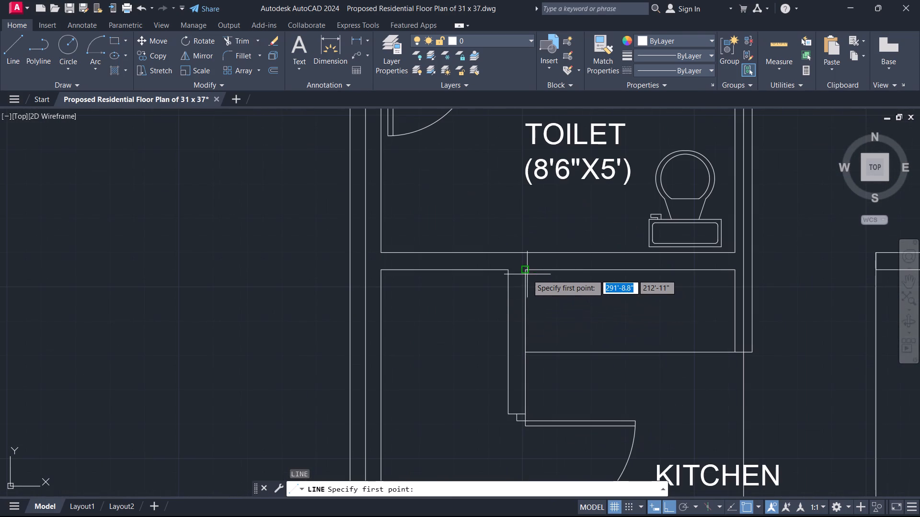
pyautogui.click(525, 271)
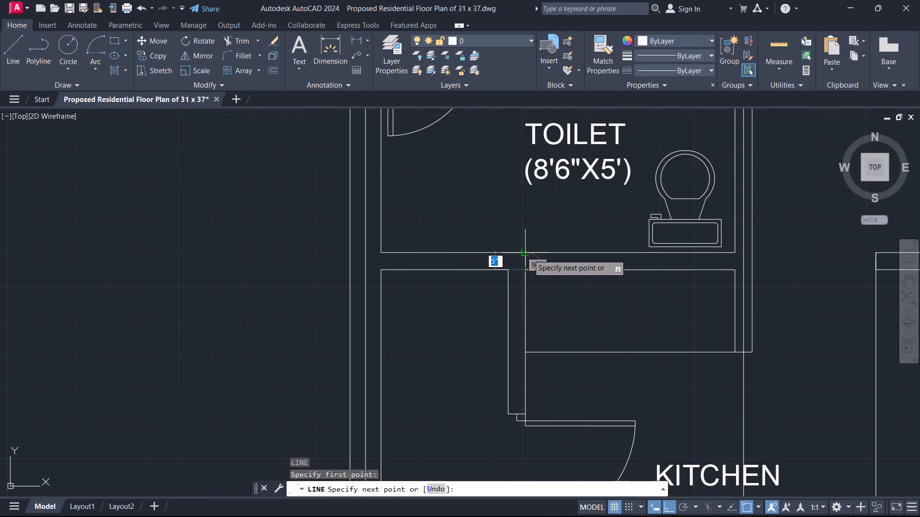
pyautogui.click(528, 253)
pyautogui.press('Escape')
# Place a horizontal construction line through the midpoint of the short line across the 8'6"X5' toilet's south wall.
pyautogui.scroll(2, 528, 253)
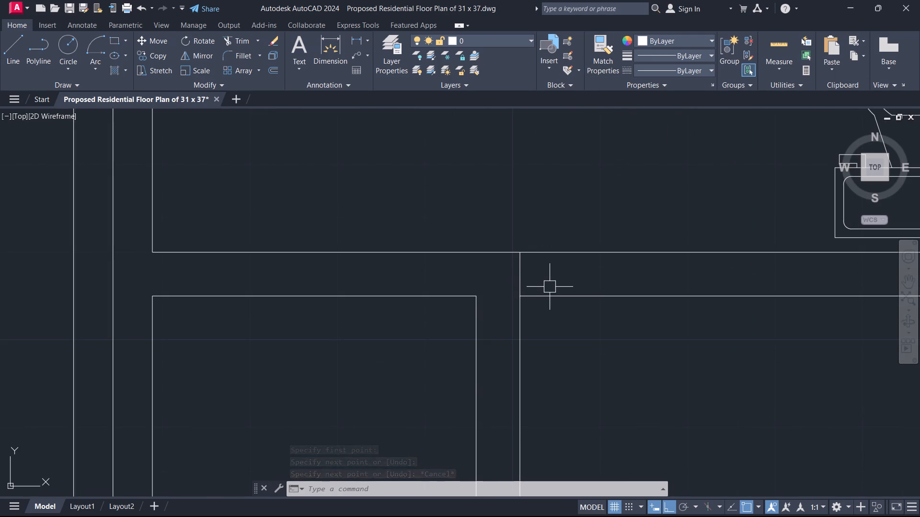
pyautogui.press('x')
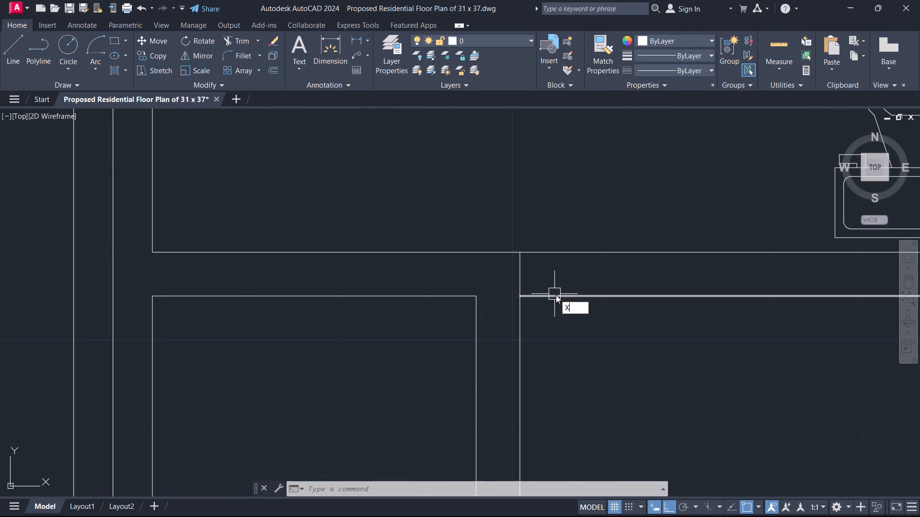
pyautogui.write('L')
pyautogui.press('space')
pyautogui.write('H')
pyautogui.press('space')
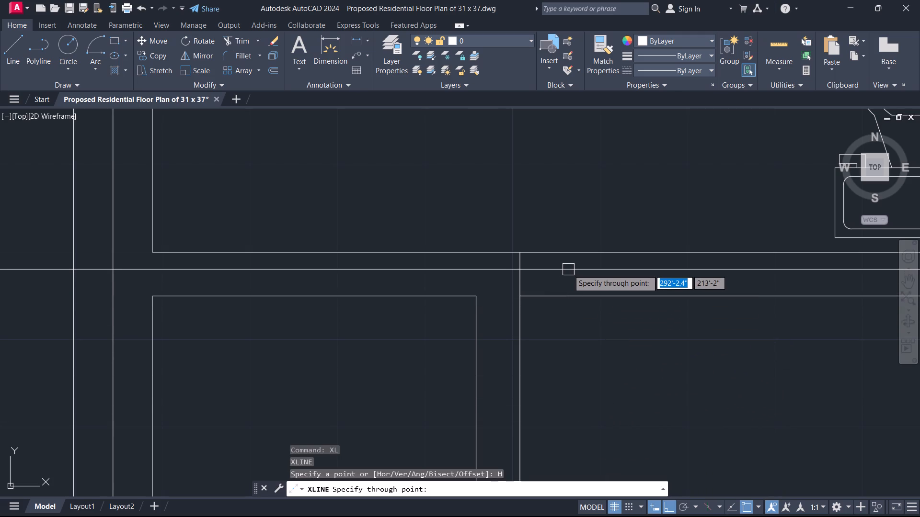
pyautogui.scroll(1, 561, 272)
pyautogui.click(495, 278)
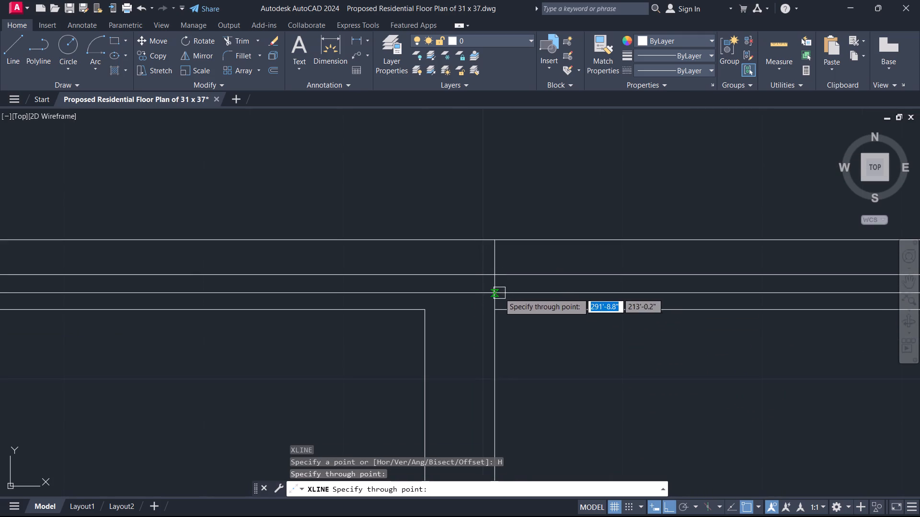
pyautogui.press('Escape')
# Erase the short vertical helper line from the 8'6"X5' toilet's south wall, keeping the construction line.
pyautogui.click(503, 295)
pyautogui.click(460, 289)
pyautogui.press('Delete')
# Trim away the parts of the horizontal construction lines between the furnished and unfurnished plans, leaving the north wall's line untrimmed.
pyautogui.scroll(-5, 470, 301)
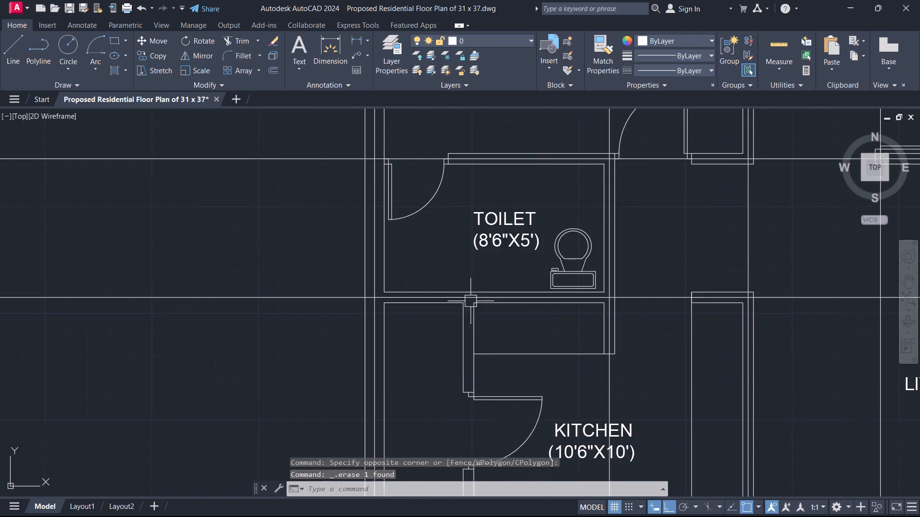
pyautogui.scroll(-3, 524, 285)
pyautogui.moveTo(527, 316); pyautogui.dragTo(647, 238, button='middle')
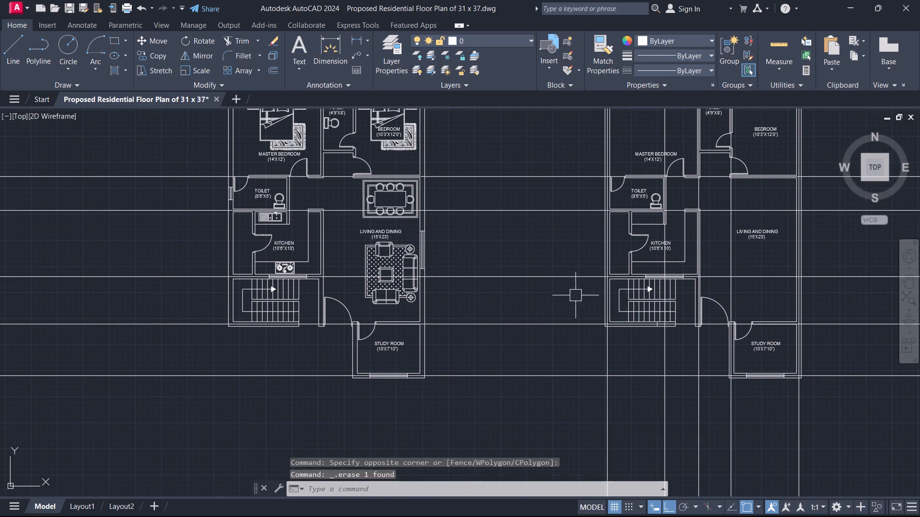
pyautogui.press('t')
pyautogui.write('R')
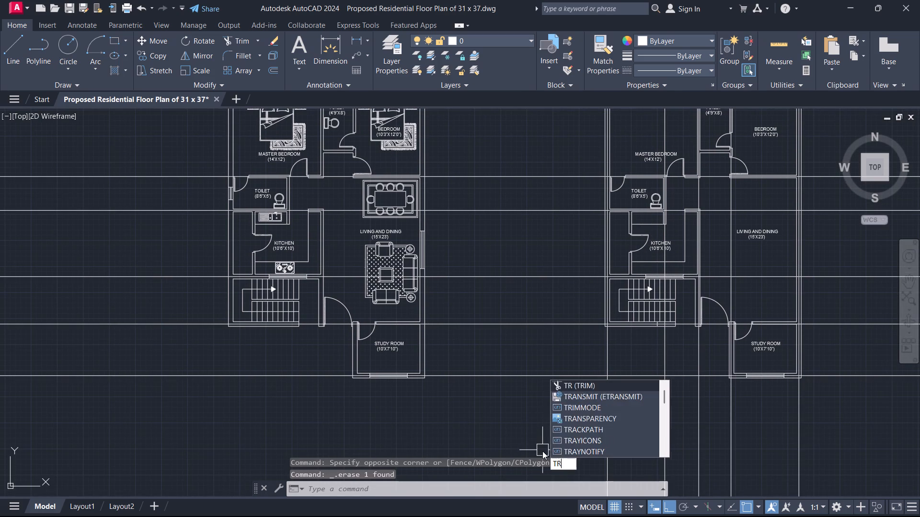
pyautogui.press('space')
pyautogui.click(534, 421)
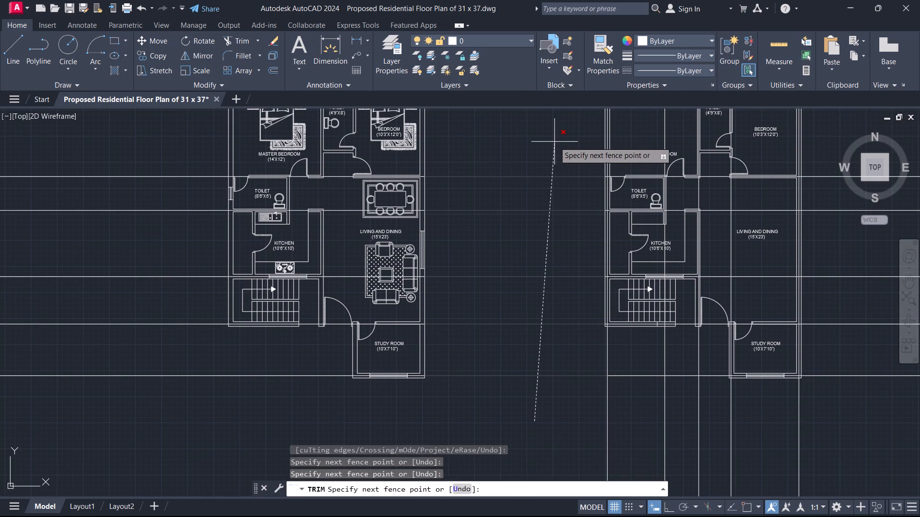
pyautogui.click(554, 142)
pyautogui.press('Escape')
pyautogui.scroll(-2, 432, 284)
pyautogui.moveTo(432, 285); pyautogui.dragTo(688, 317, button='middle')
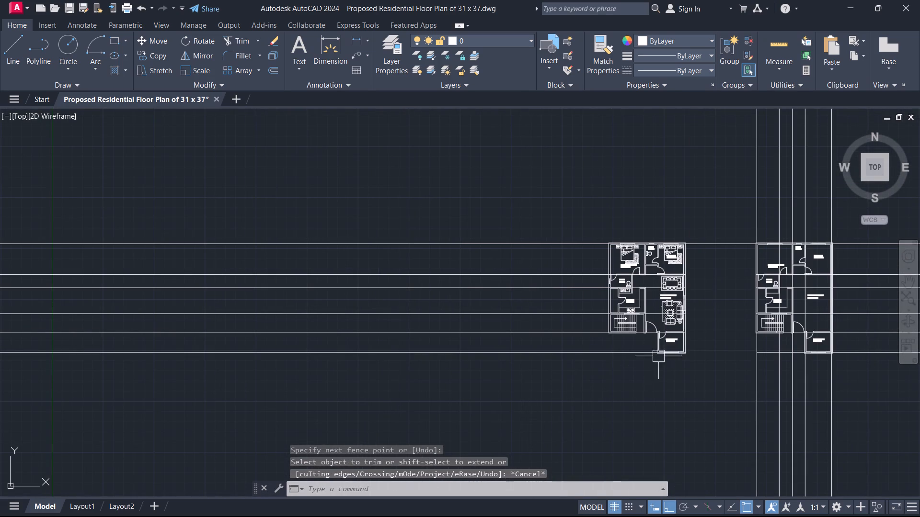
# Trim away the north wall's construction line between the furnished and unfurnished plans.
pyautogui.press('space')
pyautogui.click(724, 271)
pyautogui.click(728, 234)
pyautogui.press('Escape')
# Erase the six leftover horizontal construction lines running west from the furnished plan.
pyautogui.moveTo(588, 431); pyautogui.dragTo(574, 411)
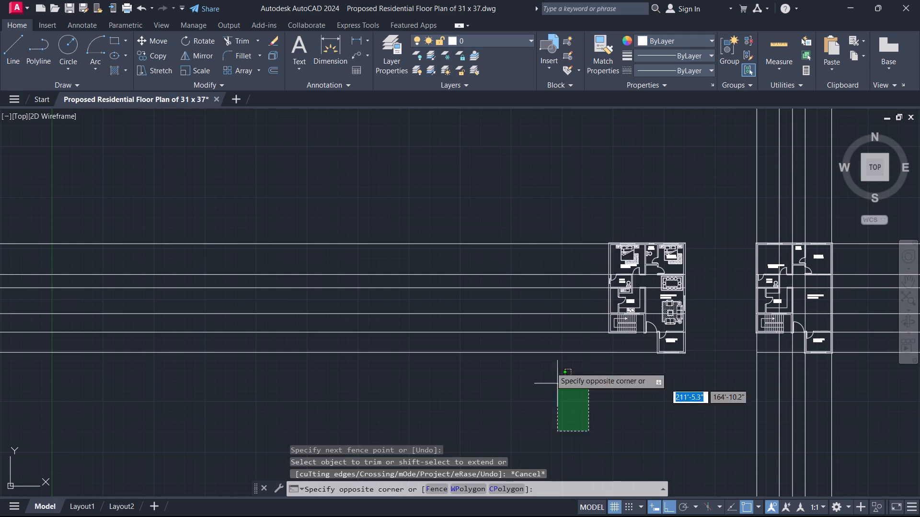
pyautogui.click(507, 220)
pyautogui.press('Delete')
# Trim away the vertical construction lines south of the unfurnished plan's southernmost horizontal line.
pyautogui.scroll(-2, 508, 279)
pyautogui.moveTo(510, 282); pyautogui.dragTo(462, 263, button='middle')
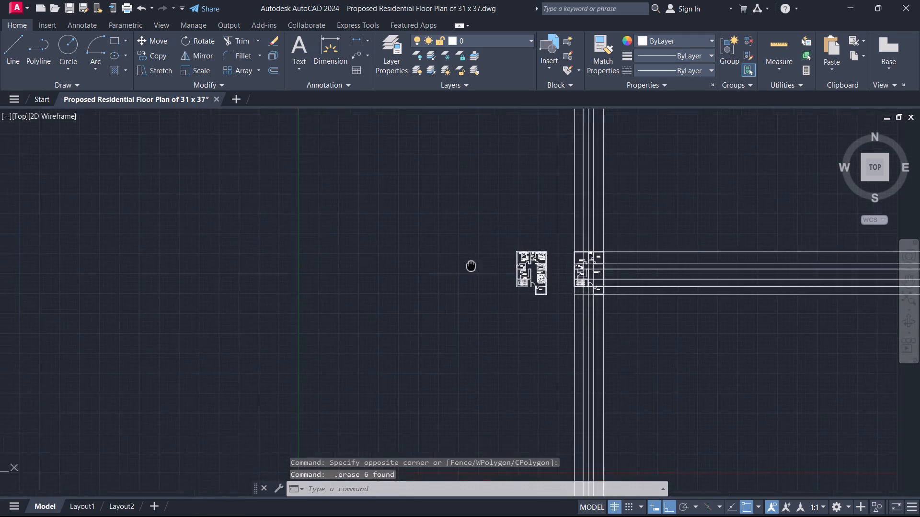
pyautogui.moveTo(462, 263); pyautogui.dragTo(389, 258, button='middle')
pyautogui.press('t')
pyautogui.press('r')
pyautogui.press('space')
pyautogui.click(551, 340)
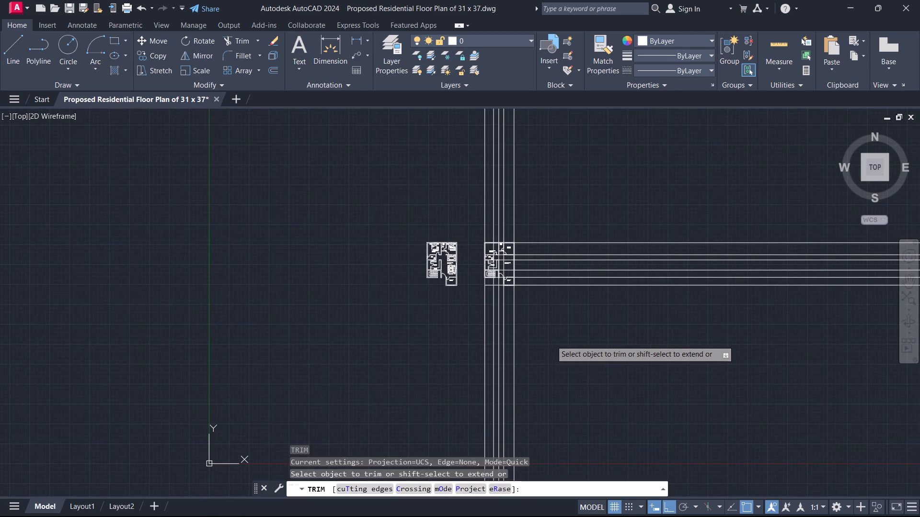
pyautogui.click(409, 348)
pyautogui.press('Escape')
# Draw a vertical helper line across all the horizontal construction lines, a short distance east of the unfurnished plan.
pyautogui.scroll(2, 517, 304)
pyautogui.moveTo(518, 299); pyautogui.dragTo(546, 458, button='middle')
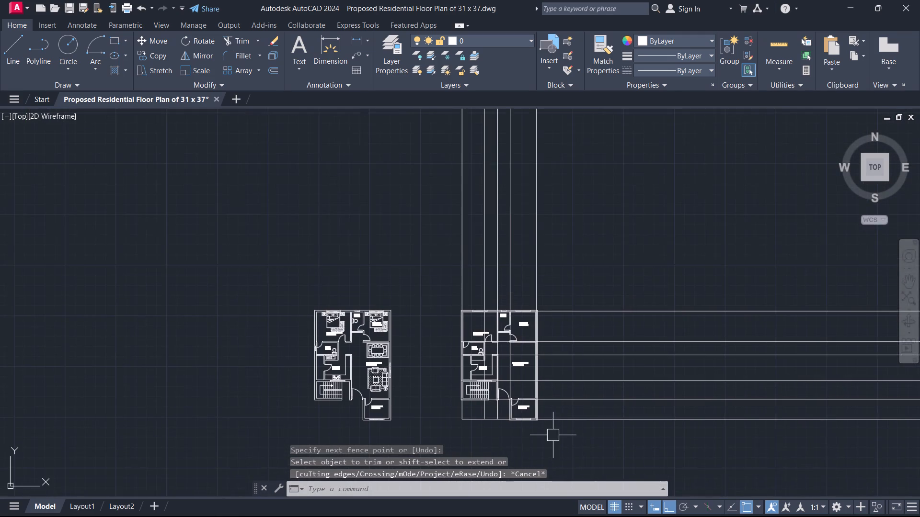
pyautogui.moveTo(551, 432); pyautogui.dragTo(520, 390, button='middle')
pyautogui.press('l')
pyautogui.press('space')
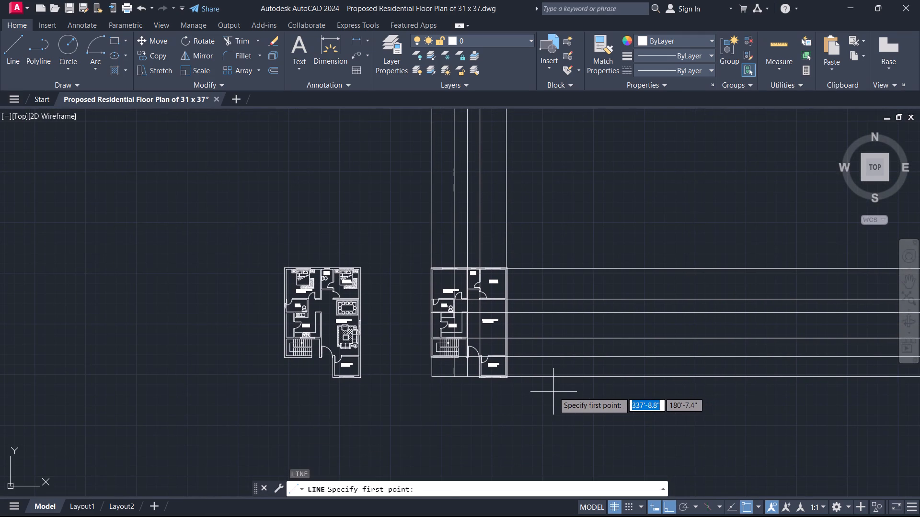
pyautogui.click(553, 392)
pyautogui.click(561, 235)
pyautogui.press('Escape')
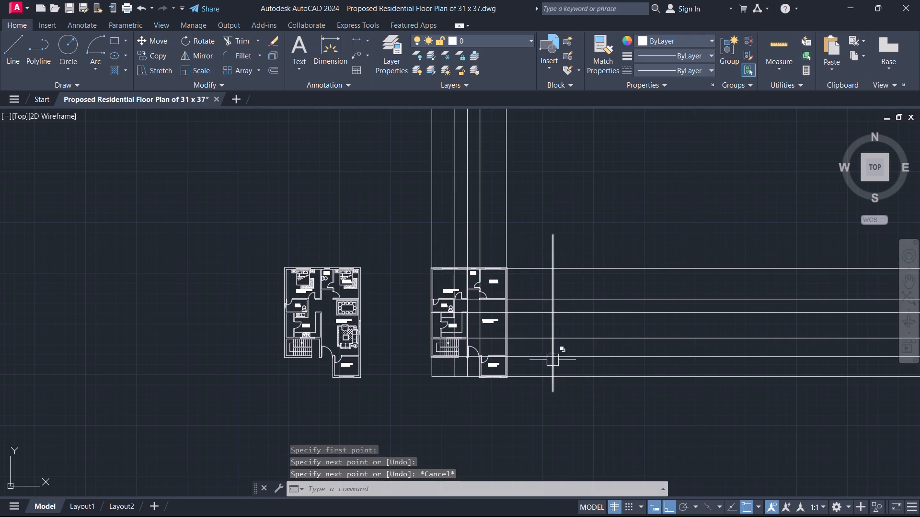
# Trim the horizontal construction lines beyond the east side of the vertical helper line.
pyautogui.press('t')
pyautogui.press('r')
pyautogui.press('space')
pyautogui.click(599, 409)
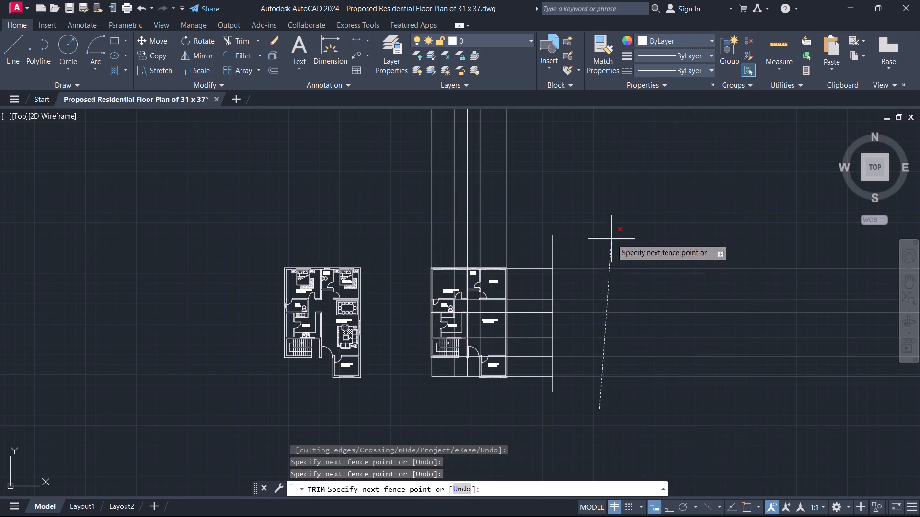
pyautogui.click(611, 239)
pyautogui.moveTo(553, 235); pyautogui.dragTo(627, 340, button='middle')
pyautogui.press('Escape')
pyautogui.press('Escape')
# Erase the vertical helper line east of the unfurnished plan.
pyautogui.moveTo(651, 358); pyautogui.dragTo(645, 353)
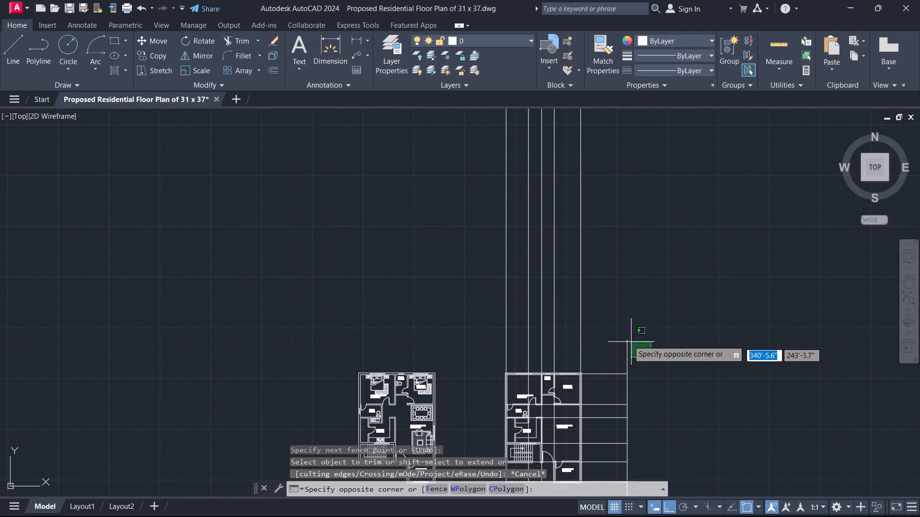
pyautogui.click(597, 326)
pyautogui.press('Delete')
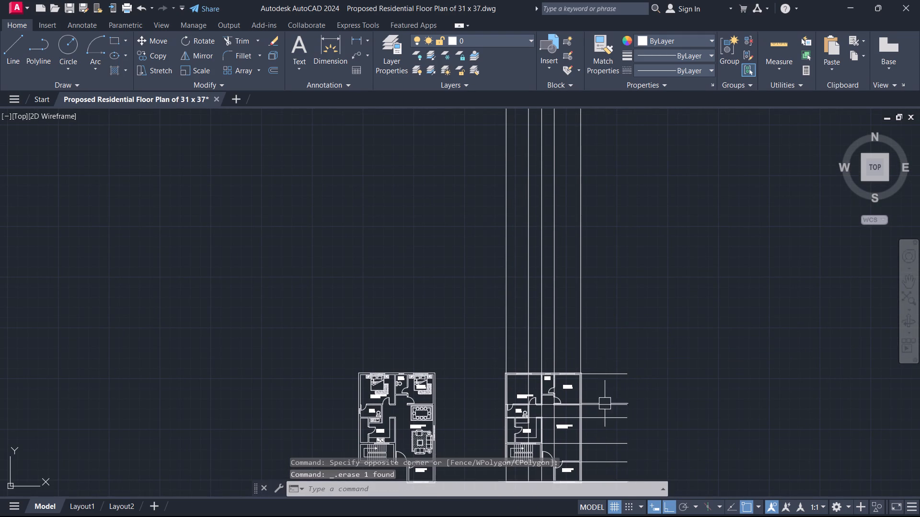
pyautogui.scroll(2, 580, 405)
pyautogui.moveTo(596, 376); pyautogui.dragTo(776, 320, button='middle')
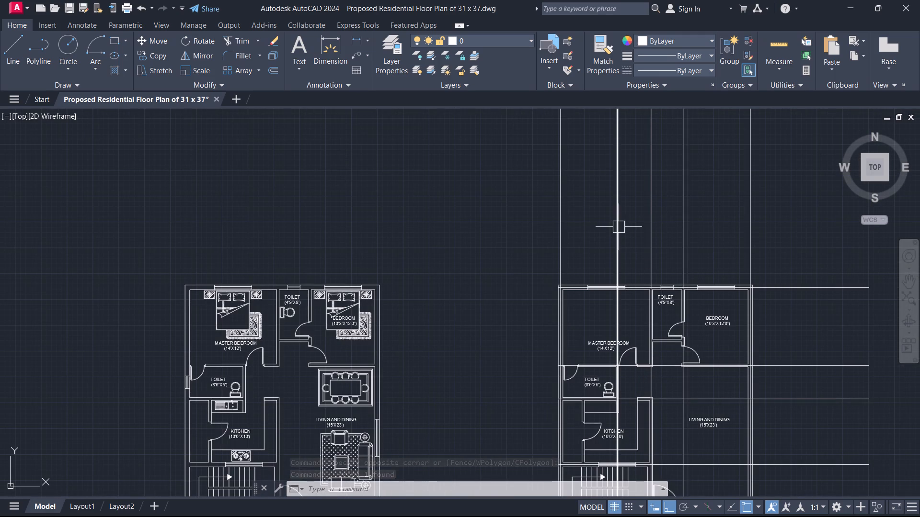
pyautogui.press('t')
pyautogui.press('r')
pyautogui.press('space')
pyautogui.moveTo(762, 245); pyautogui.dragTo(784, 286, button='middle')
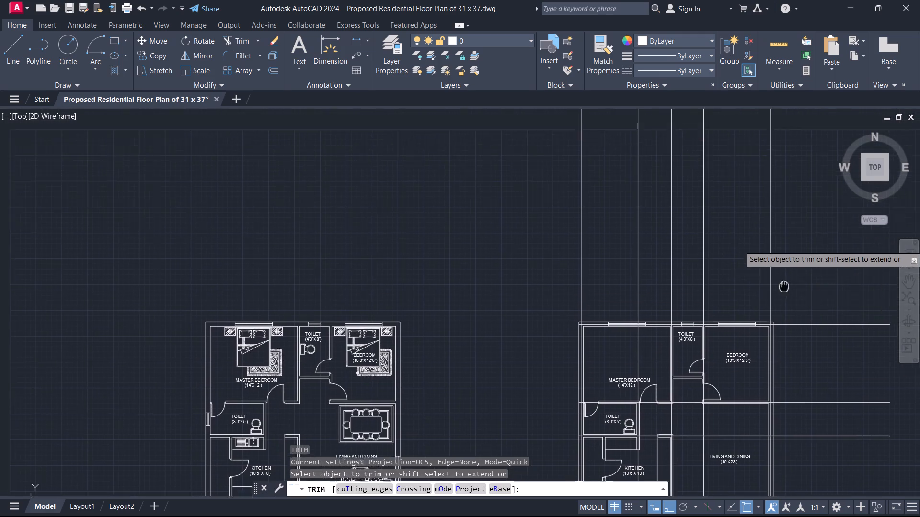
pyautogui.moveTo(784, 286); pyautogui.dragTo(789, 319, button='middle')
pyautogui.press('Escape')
# Draw a horizontal helper line about 45' long across the vertical construction lines, a short distance north of the unfurnished plan.
pyautogui.write('L')
pyautogui.press('space')
pyautogui.moveTo(718, 289); pyautogui.dragTo(659, 284, button='middle')
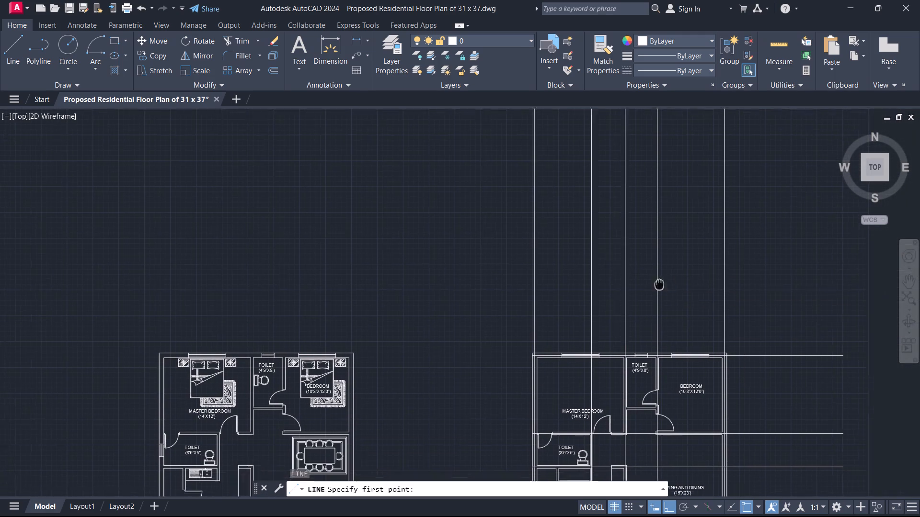
pyautogui.moveTo(659, 284); pyautogui.dragTo(620, 293, button='middle')
pyautogui.moveTo(724, 304); pyautogui.dragTo(719, 303)
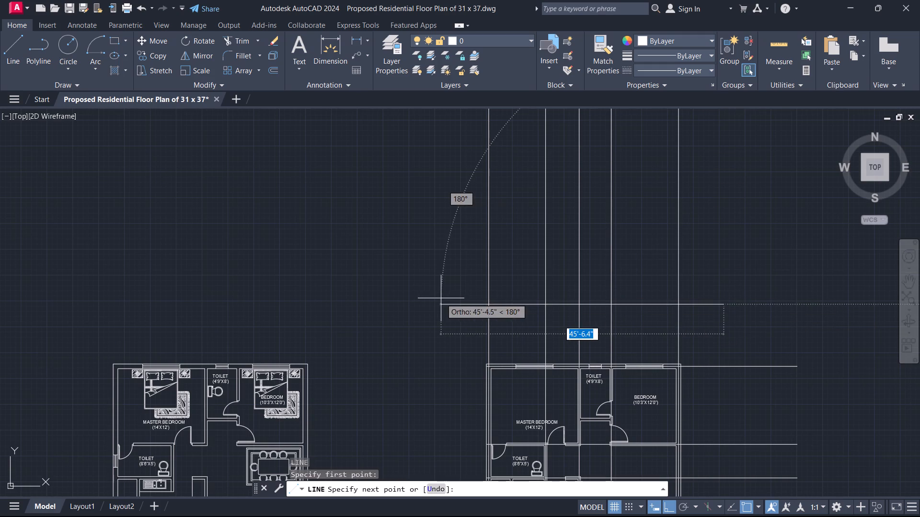
pyautogui.click(441, 299)
pyautogui.press('Escape')
# Trim the vertical construction lines beyond the north side of the horizontal helper line.
pyautogui.press('t')
pyautogui.press('r')
pyautogui.press('space')
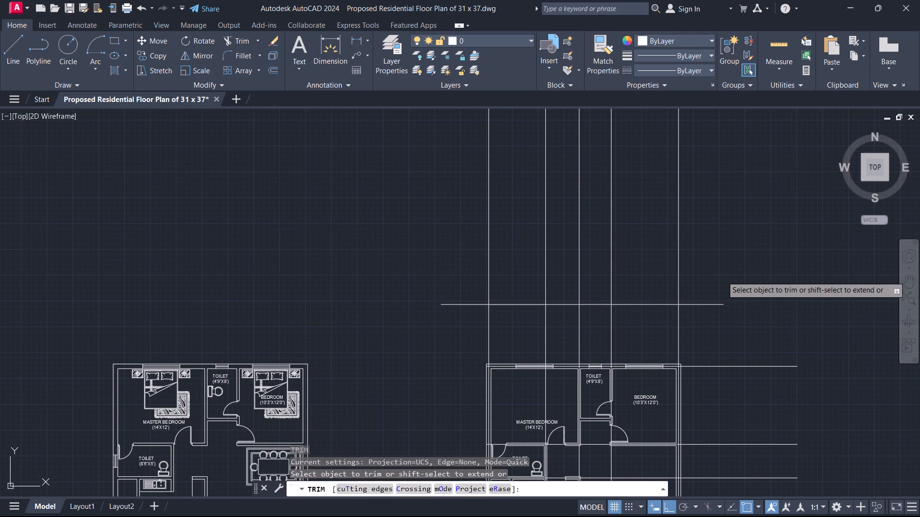
pyautogui.click(722, 276)
pyautogui.click(389, 264)
pyautogui.press('Escape')
# Erase the horizontal helper line north of the unfurnished plan.
pyautogui.click(437, 351)
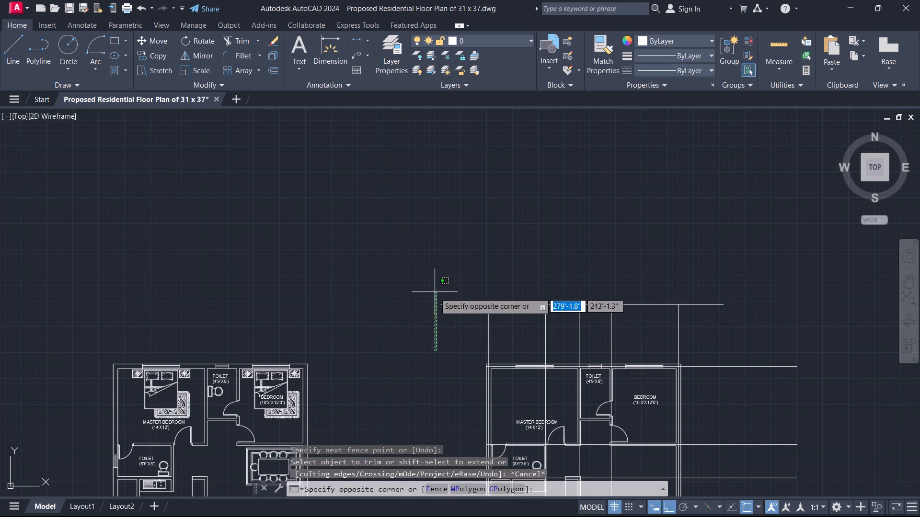
pyautogui.press('Escape')
pyautogui.moveTo(466, 340); pyautogui.dragTo(462, 328)
pyautogui.click(444, 278)
pyautogui.press('Delete')
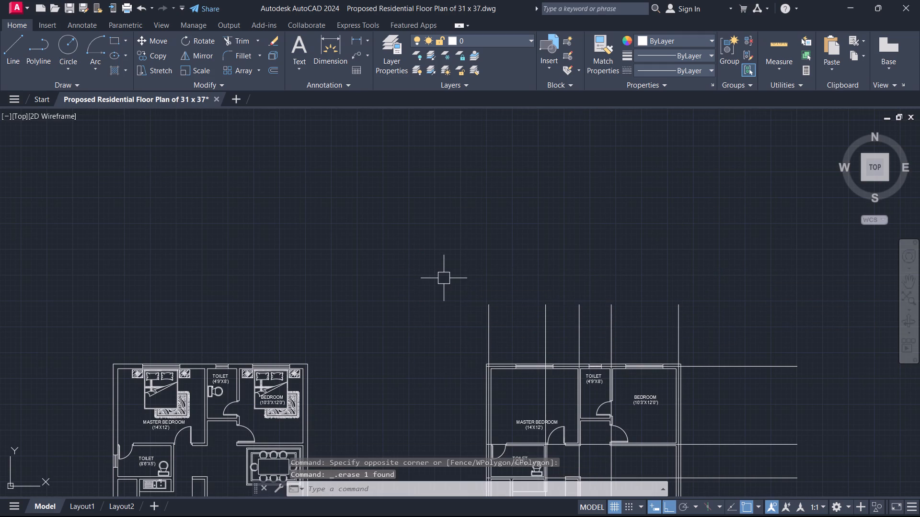
# Draw a vertical helper line across the horizontal construction lines east of the unfurnished plan, closer in than their current east ends.
pyautogui.moveTo(633, 338); pyautogui.dragTo(603, 253, button='middle')
pyautogui.scroll(-1, 603, 253)
pyautogui.moveTo(586, 208); pyautogui.dragTo(578, 188, button='middle')
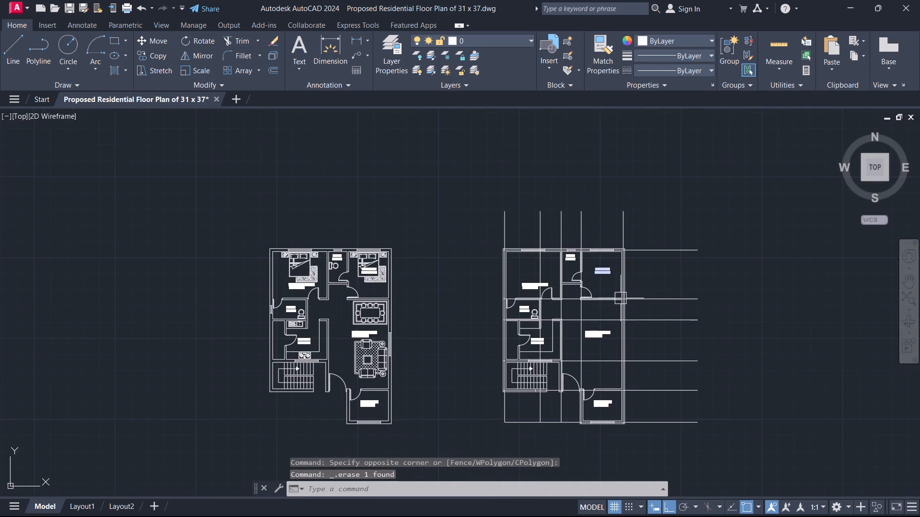
pyautogui.moveTo(647, 342); pyautogui.dragTo(598, 284, button='middle')
pyautogui.scroll(1, 648, 344)
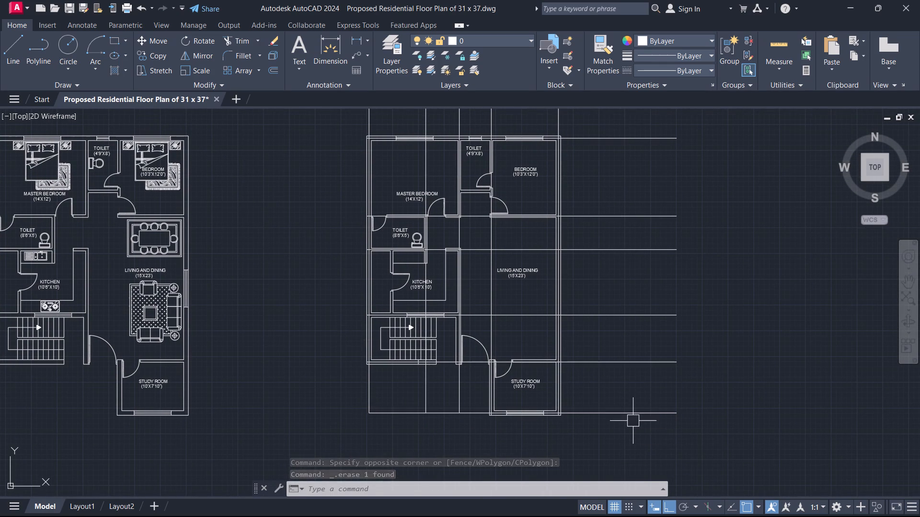
pyautogui.press('l')
pyautogui.press('space')
pyautogui.click(626, 427)
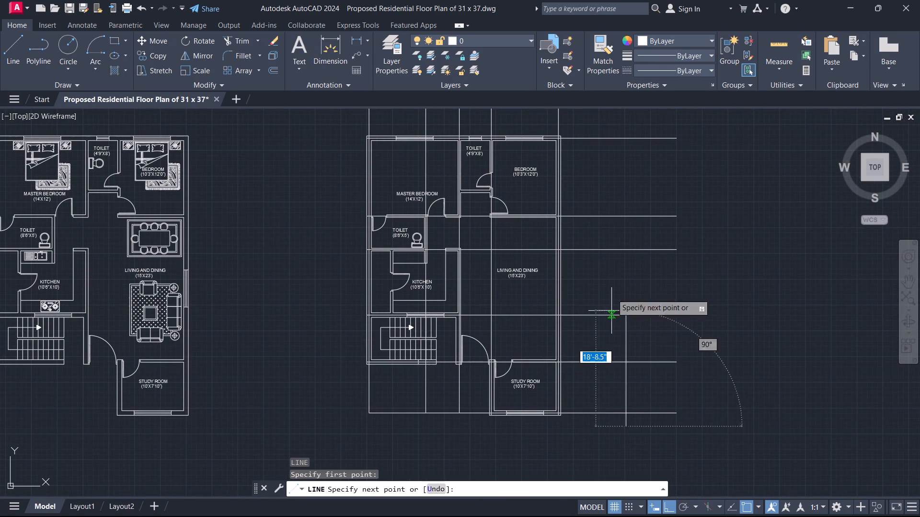
pyautogui.moveTo(636, 183); pyautogui.dragTo(628, 288, button='middle')
pyautogui.click(606, 201)
pyautogui.press('Escape')
# Trim the horizontal construction lines' east ends back to the new vertical helper line.
pyautogui.moveTo(618, 249); pyautogui.dragTo(608, 231, button='middle')
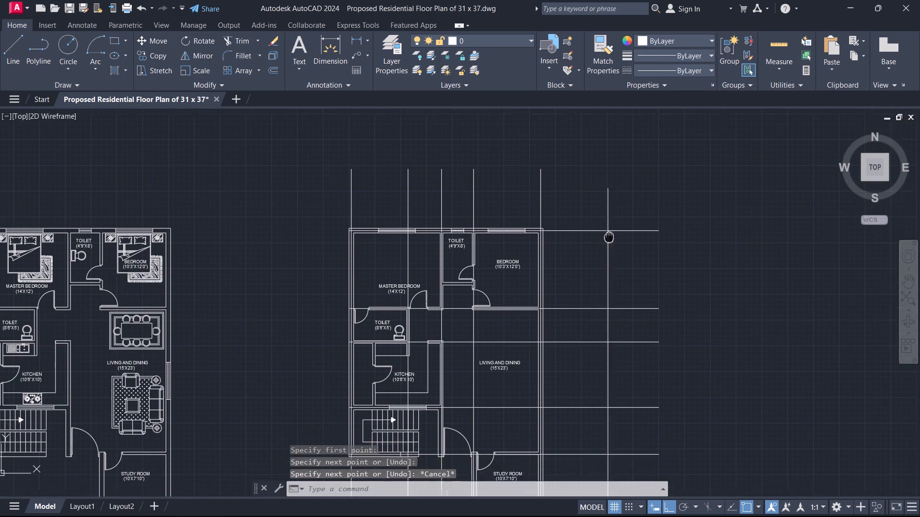
pyautogui.moveTo(608, 231); pyautogui.dragTo(597, 188, button='middle')
pyautogui.press('t')
pyautogui.press('r')
pyautogui.press('space')
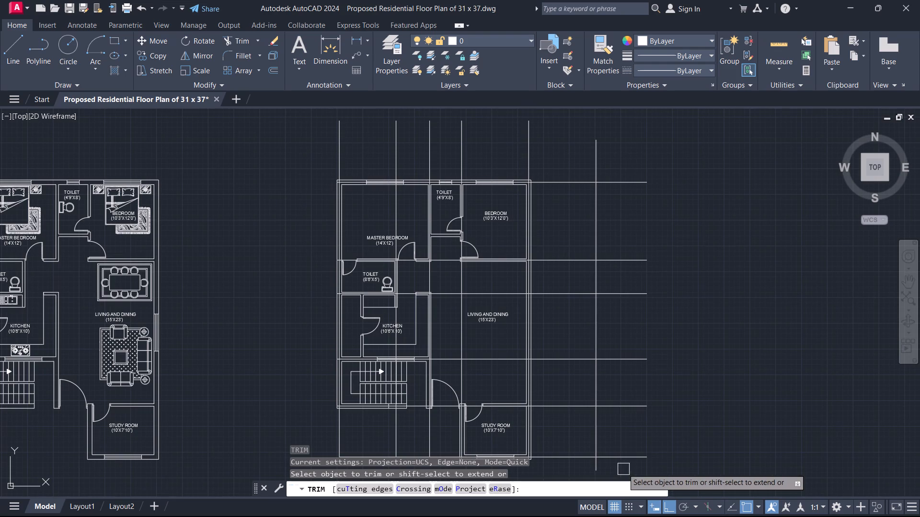
pyautogui.moveTo(623, 469); pyautogui.dragTo(620, 464)
pyautogui.click(637, 175)
pyautogui.press('Escape')
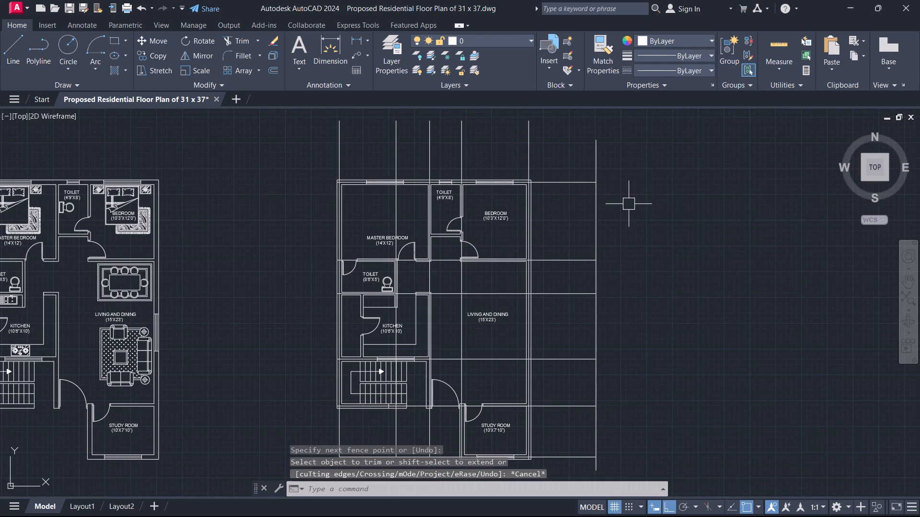
# Erase the vertical helper line at the horizontal construction lines' east ends.
pyautogui.click(629, 204)
pyautogui.click(549, 216)
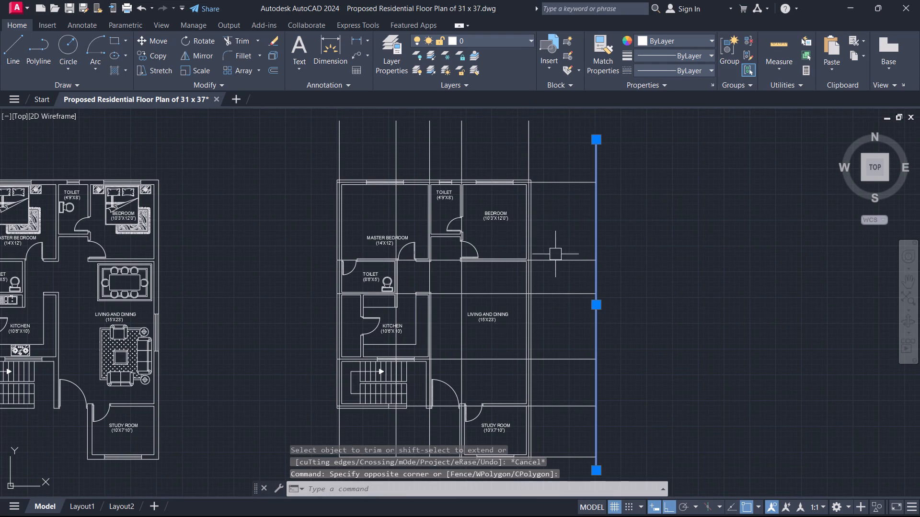
pyautogui.press('Delete')
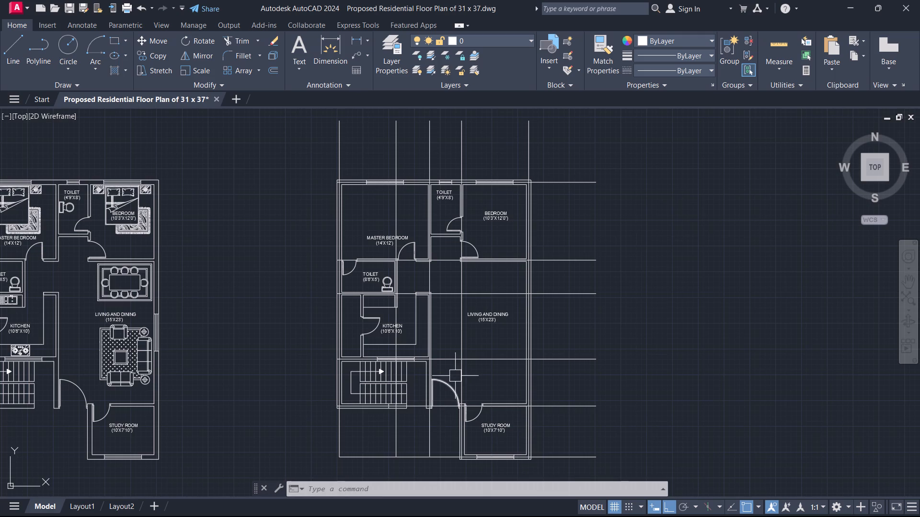
# Draw a circle of about 1'-5" radius centred on the north end of the westernmost vertical construction line.
pyautogui.scroll(-1, 455, 374)
pyautogui.moveTo(455, 374); pyautogui.dragTo(637, 337, button='middle')
pyautogui.scroll(3, 639, 337)
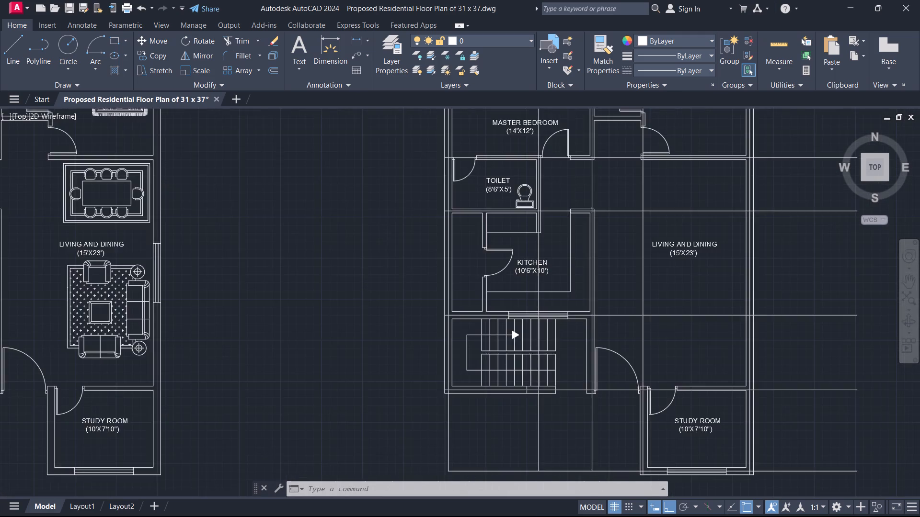
pyautogui.scroll(-2, 675, 382)
pyautogui.moveTo(674, 381); pyautogui.dragTo(700, 355, button='middle')
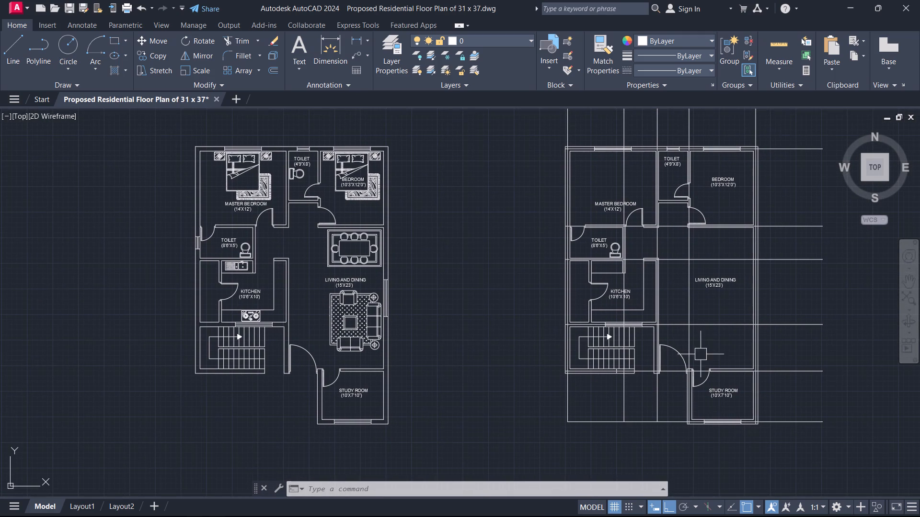
pyautogui.moveTo(664, 288); pyautogui.dragTo(578, 420, button='middle')
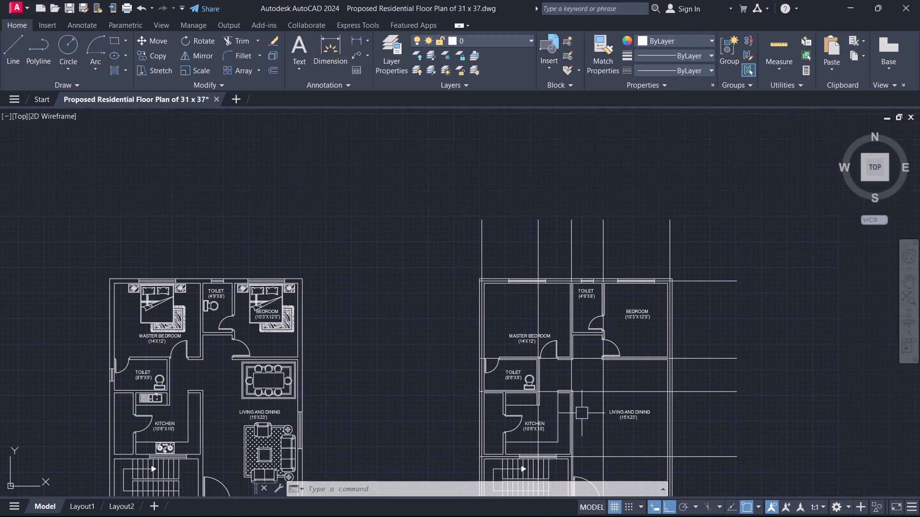
pyautogui.press('c')
pyautogui.press('space')
pyautogui.scroll(3, 541, 249)
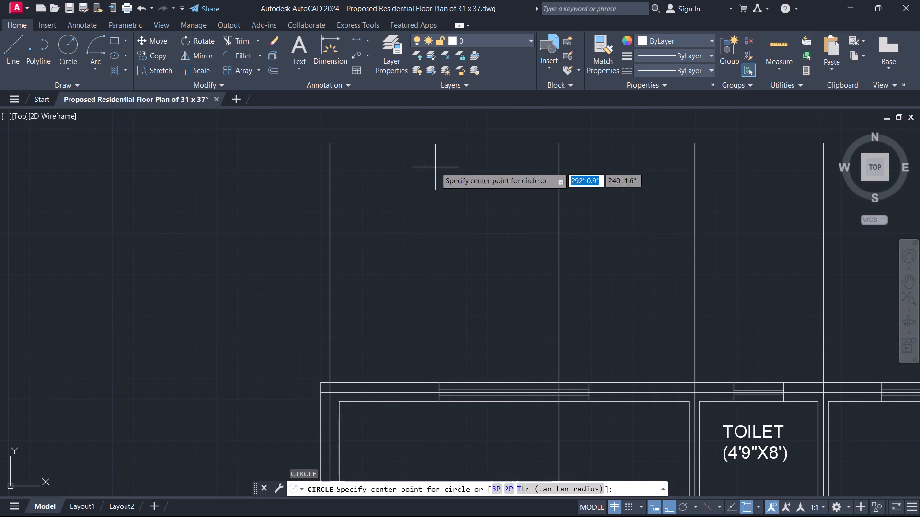
pyautogui.moveTo(434, 166); pyautogui.dragTo(639, 286, button='middle')
pyautogui.click(538, 264)
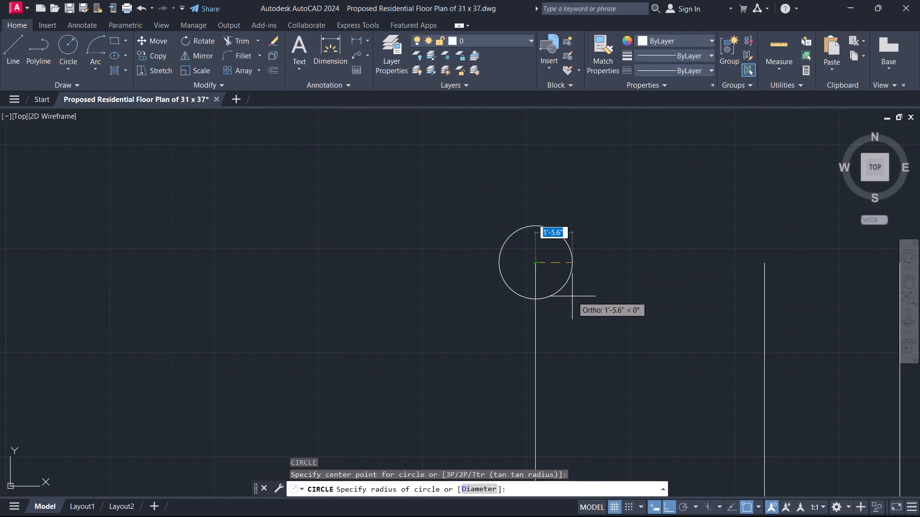
pyautogui.click(571, 281)
pyautogui.press('Escape')
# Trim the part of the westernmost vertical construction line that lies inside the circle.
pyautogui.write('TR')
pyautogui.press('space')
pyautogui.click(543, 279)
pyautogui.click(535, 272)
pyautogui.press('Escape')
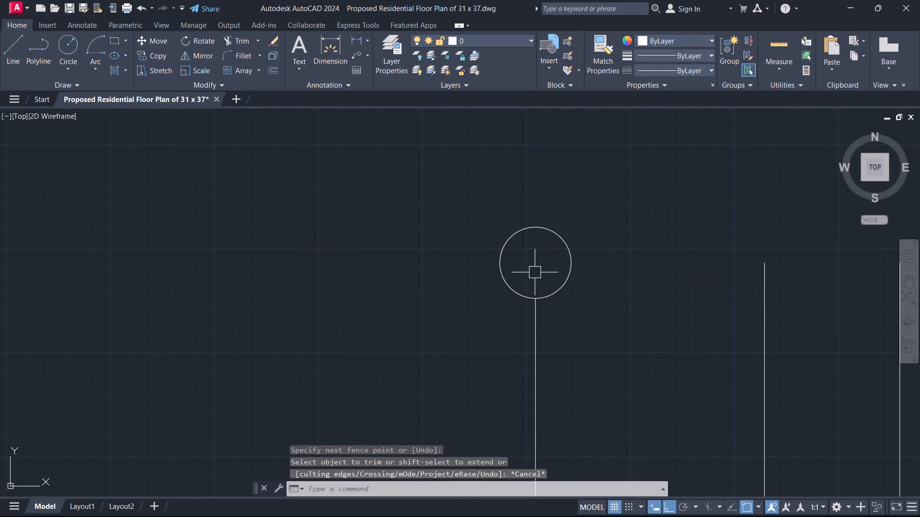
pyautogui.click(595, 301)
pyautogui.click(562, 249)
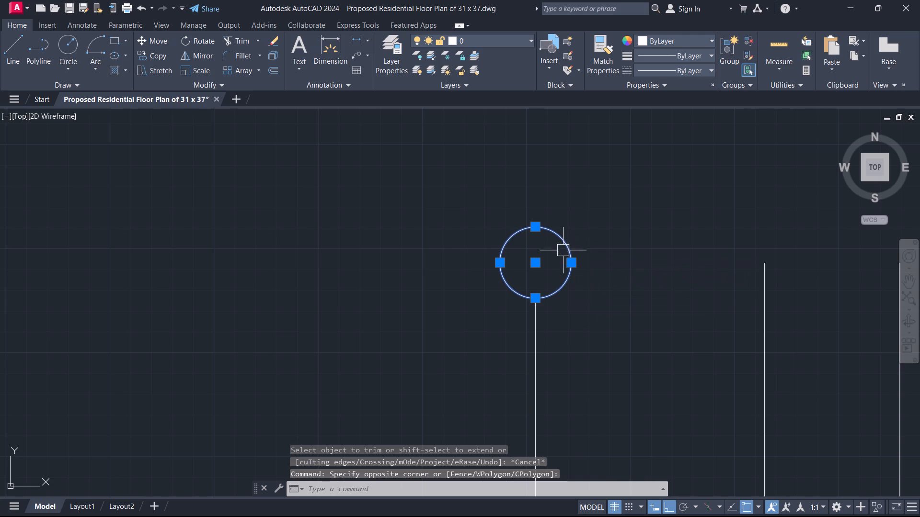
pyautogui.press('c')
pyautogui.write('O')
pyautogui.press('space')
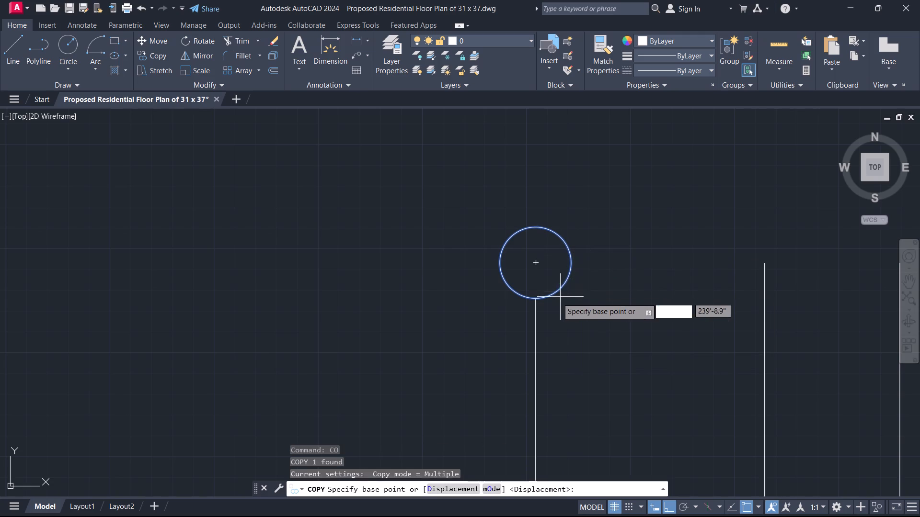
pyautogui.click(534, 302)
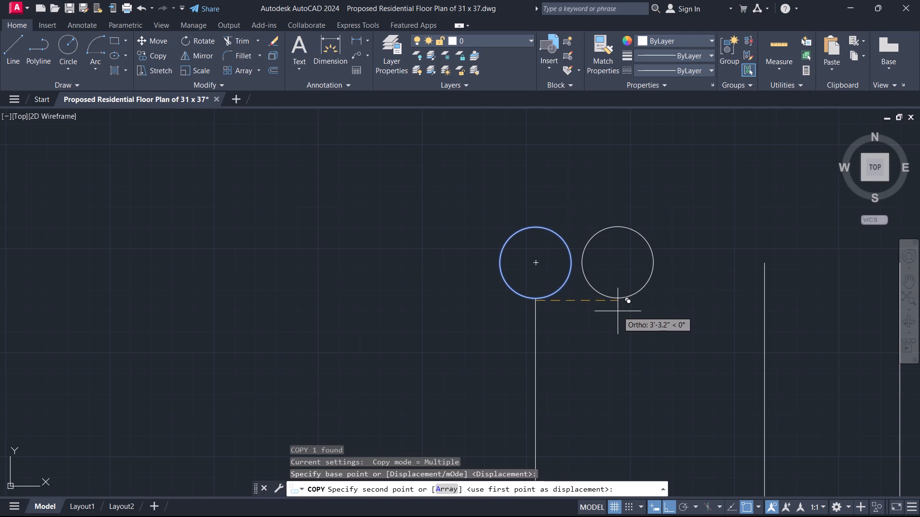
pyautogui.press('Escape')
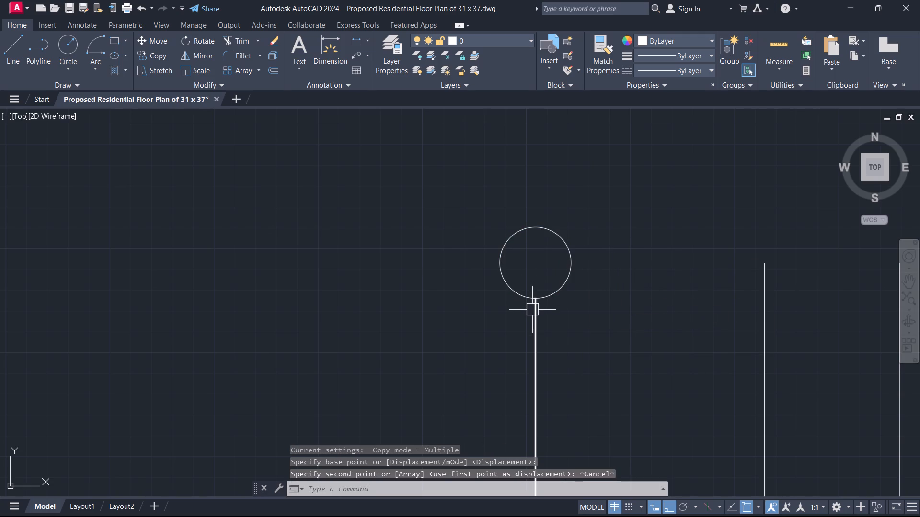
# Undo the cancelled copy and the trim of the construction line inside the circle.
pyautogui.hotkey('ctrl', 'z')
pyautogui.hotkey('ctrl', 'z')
# Move the circle north so its south quadrant sits on the north end of the westernmost vertical construction line.
pyautogui.click(563, 296)
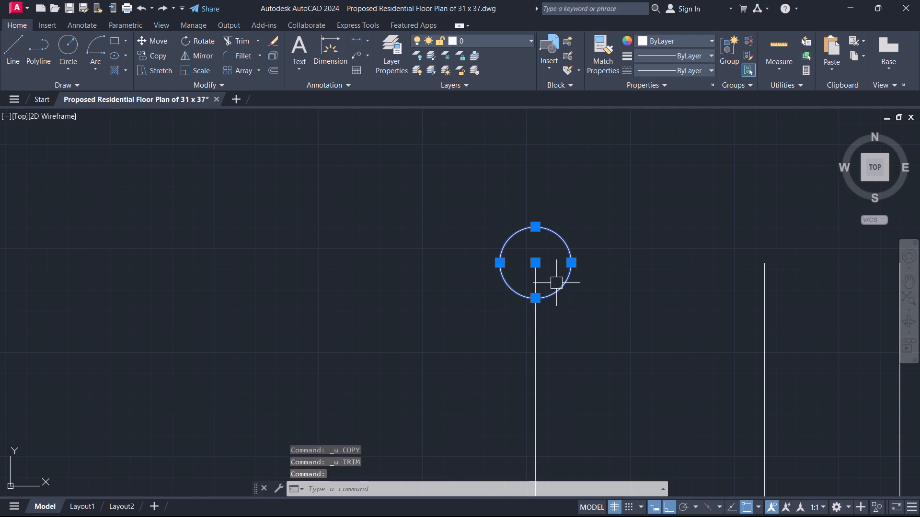
pyautogui.write('M')
pyautogui.press('space')
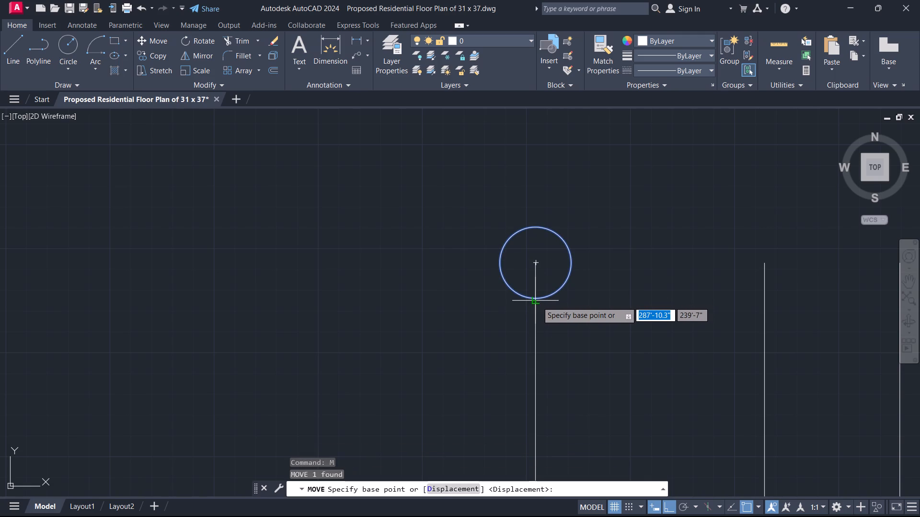
pyautogui.scroll(3, 537, 294)
pyautogui.click(527, 312)
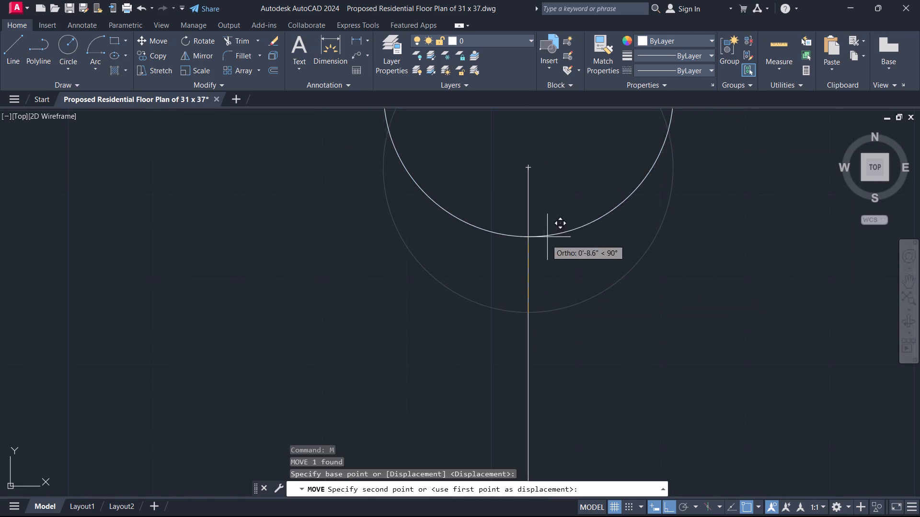
pyautogui.click(531, 169)
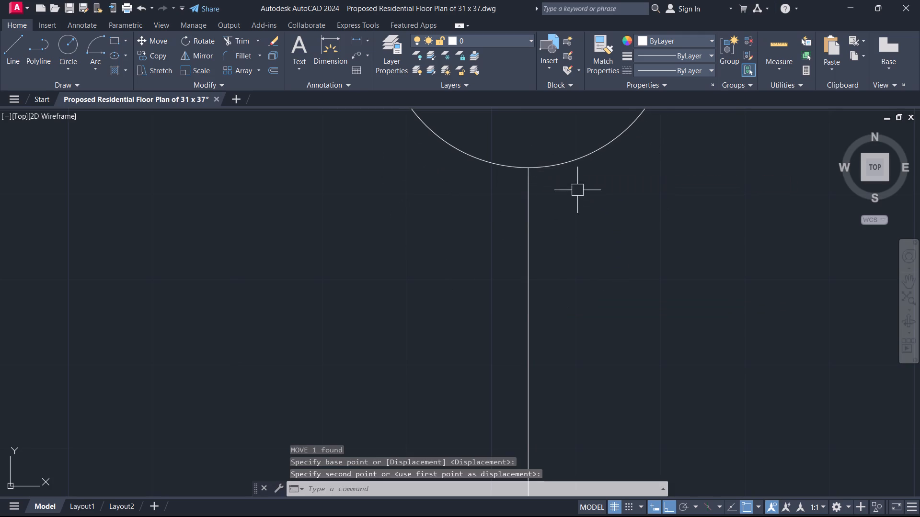
# Copy the circle by its south quadrant to the north ends of the other four vertical construction lines.
pyautogui.click(559, 160)
pyautogui.press('c')
pyautogui.press('o')
pyautogui.press('space')
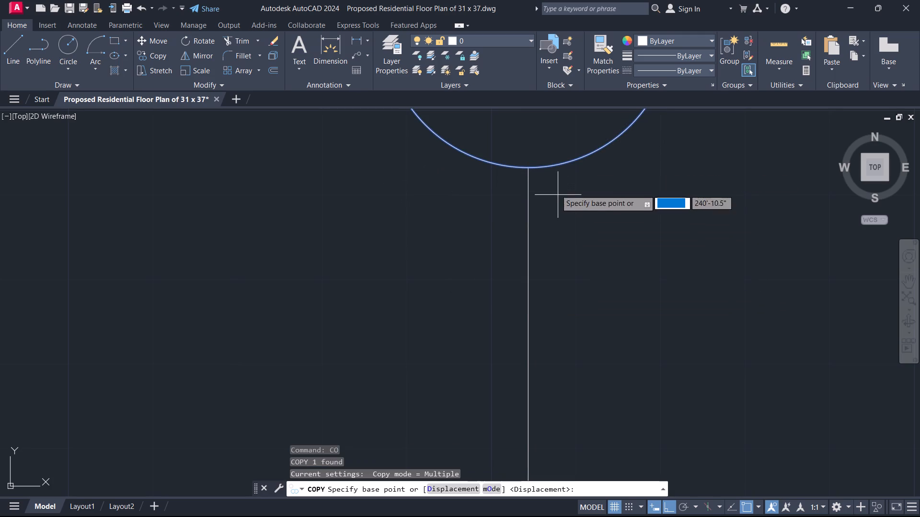
pyautogui.click(533, 166)
pyautogui.scroll(-4, 581, 222)
pyautogui.moveTo(587, 239); pyautogui.dragTo(422, 304, button='middle')
pyautogui.click(548, 283)
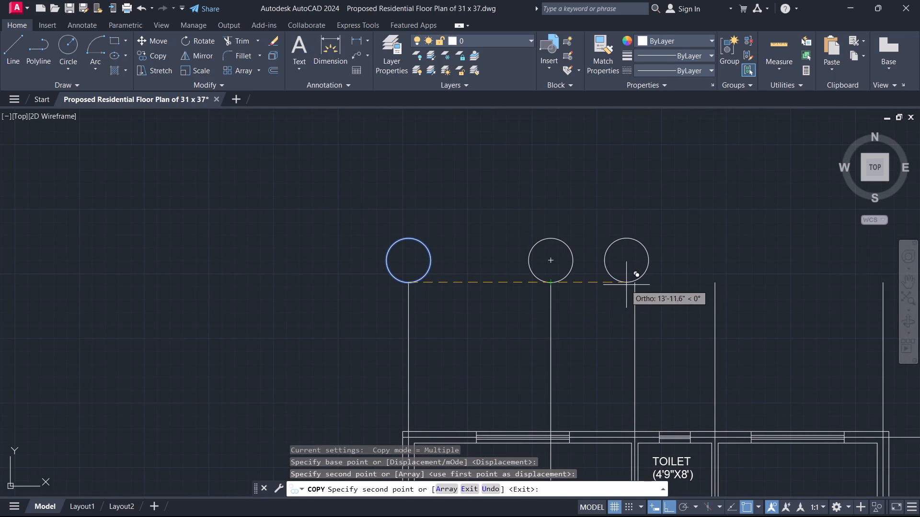
pyautogui.click(632, 286)
pyautogui.click(713, 282)
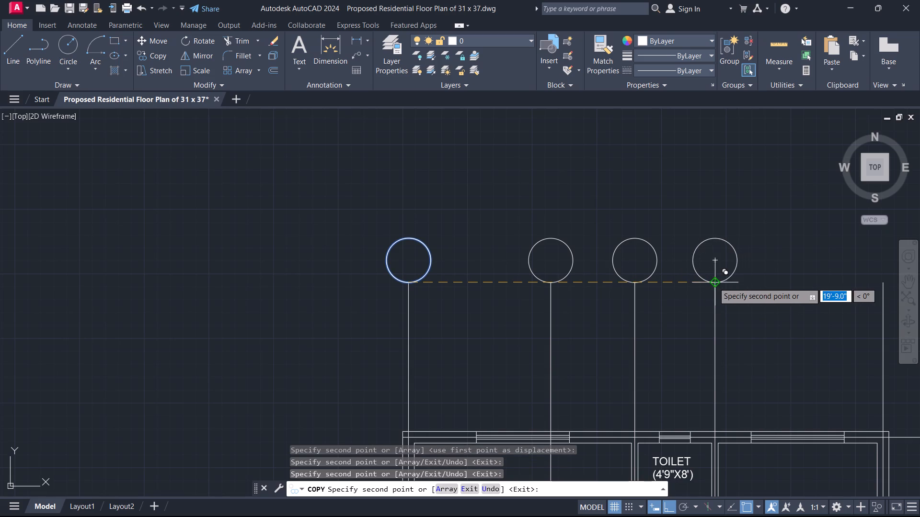
pyautogui.moveTo(724, 302); pyautogui.dragTo(378, 312, button='middle')
pyautogui.click(536, 293)
pyautogui.press('Escape')
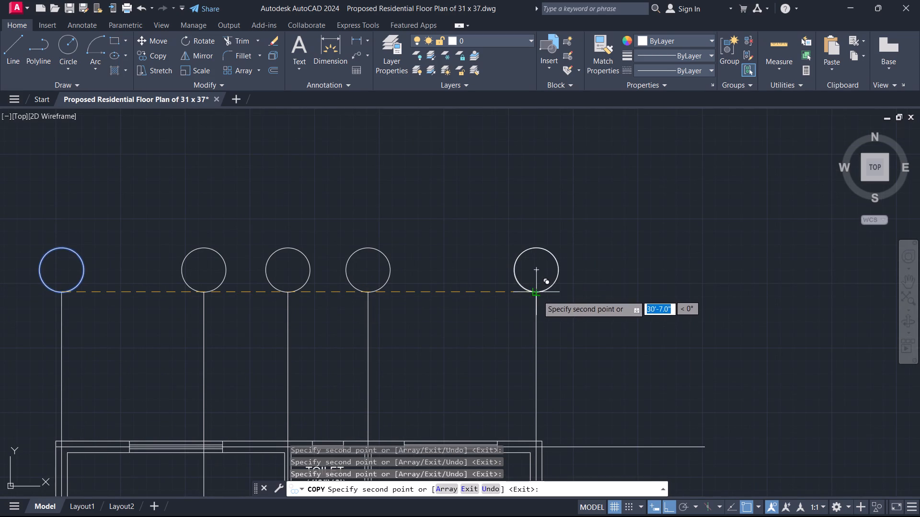
# Copy the easternmost circle by its west quadrant to the east ends of all six horizontal construction lines.
pyautogui.moveTo(575, 313); pyautogui.dragTo(569, 295)
pyautogui.click(552, 235)
pyautogui.press('c')
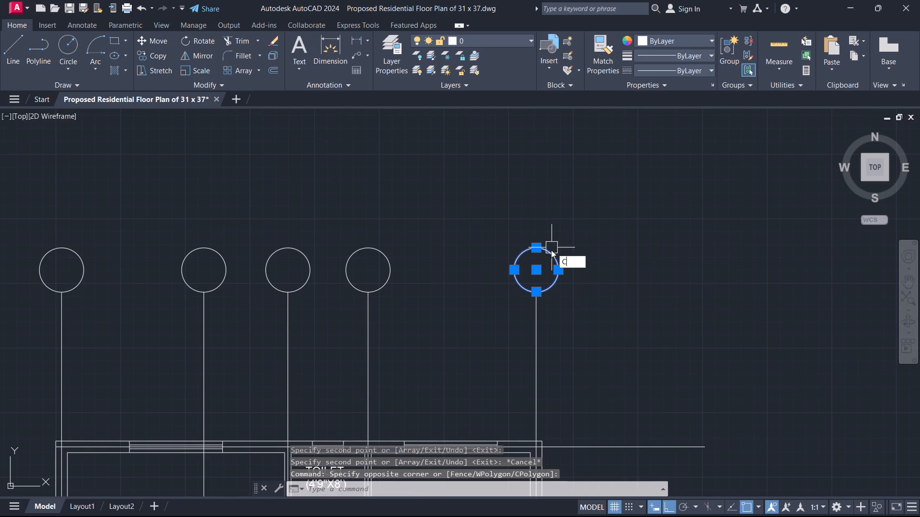
pyautogui.write('O')
pyautogui.press('space')
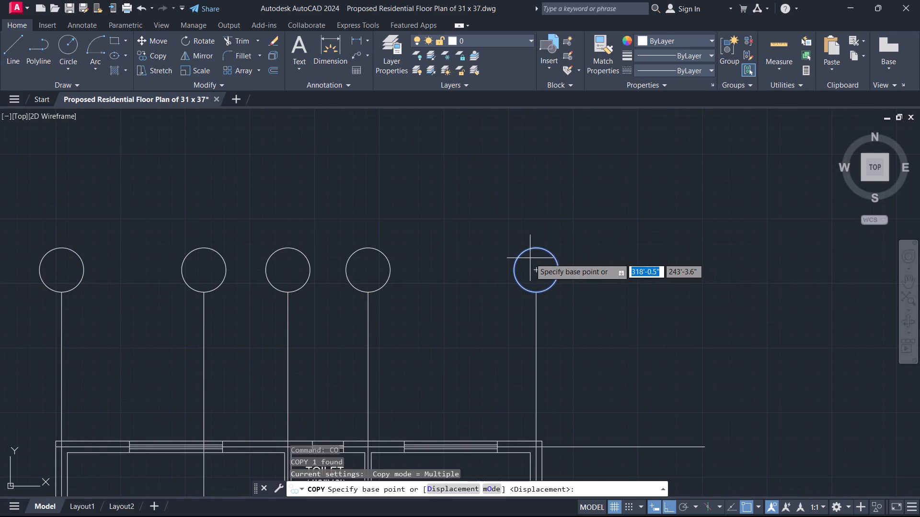
pyautogui.click(514, 270)
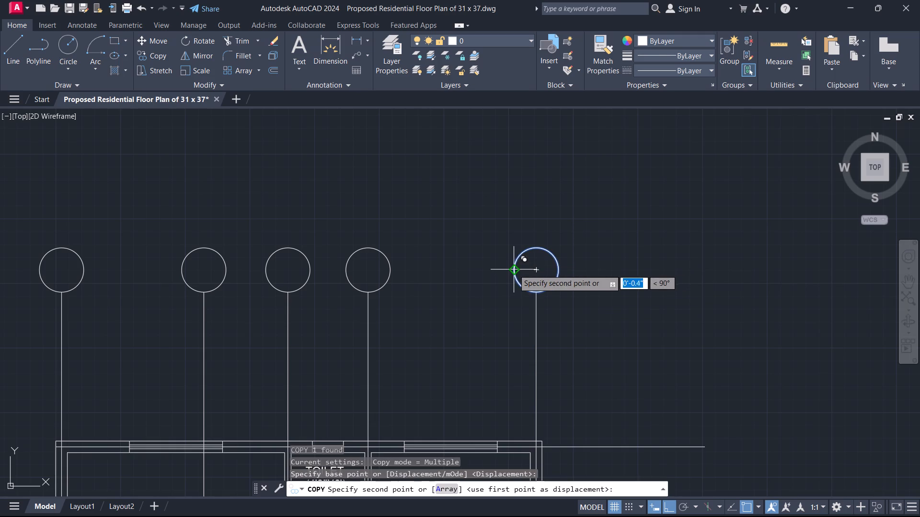
pyautogui.moveTo(647, 454); pyautogui.dragTo(562, 340, button='middle')
pyautogui.click(619, 331)
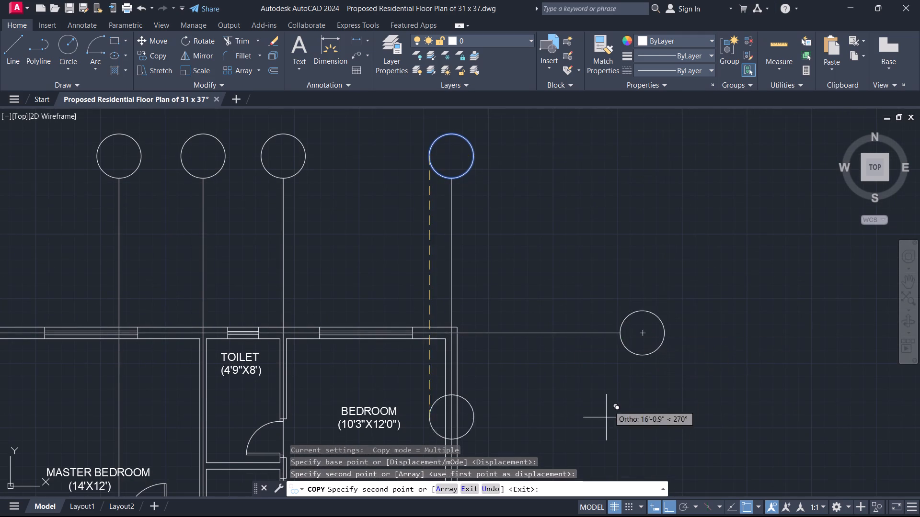
pyautogui.scroll(-1, 602, 428)
pyautogui.moveTo(599, 427); pyautogui.dragTo(651, 224, button='middle')
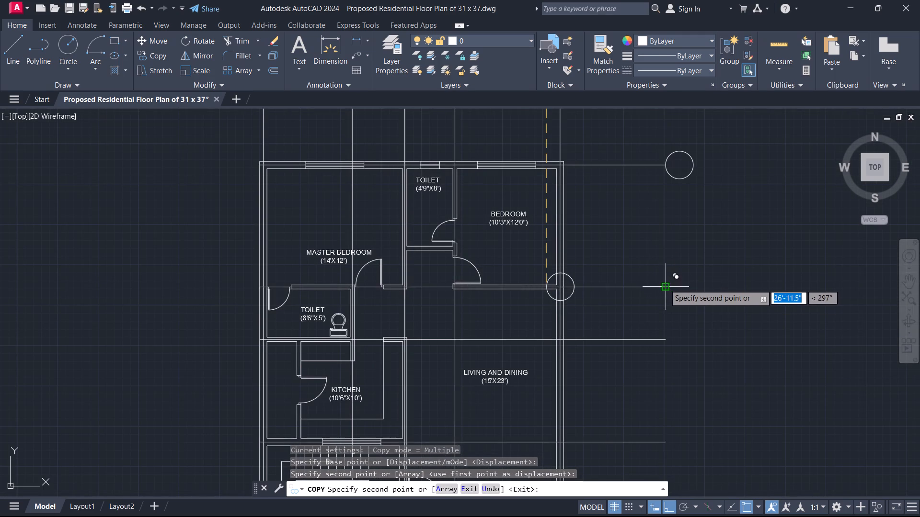
pyautogui.click(665, 284)
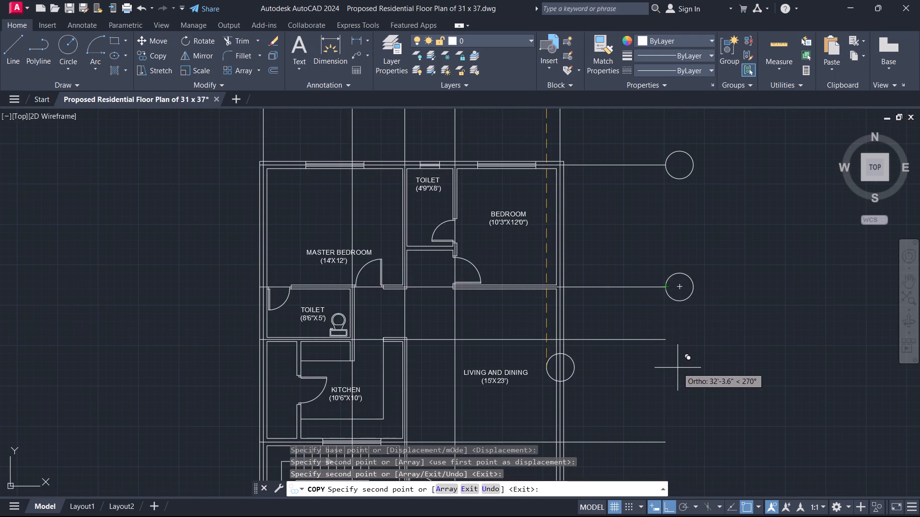
pyautogui.click(667, 336)
pyautogui.click(668, 438)
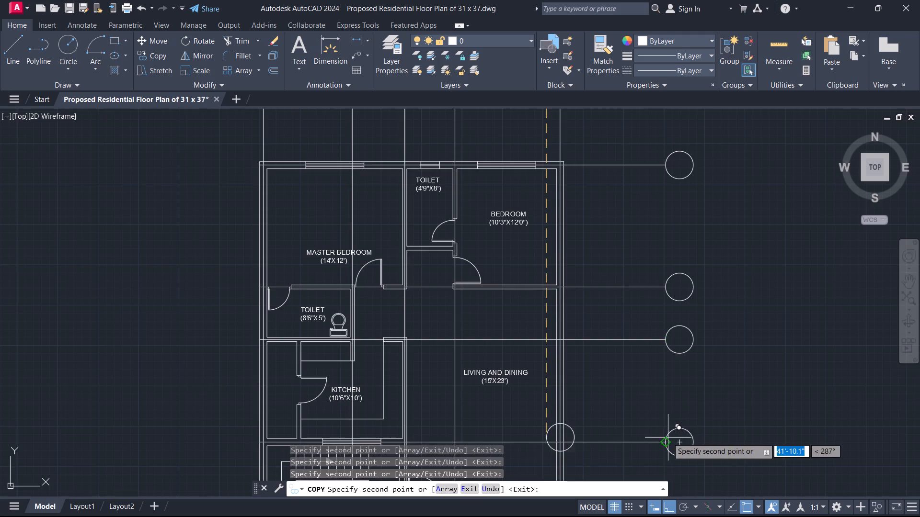
pyautogui.scroll(-2, 646, 399)
pyautogui.moveTo(646, 399); pyautogui.dragTo(667, 309, button='middle')
pyautogui.scroll(1, 670, 350)
pyautogui.click(674, 357)
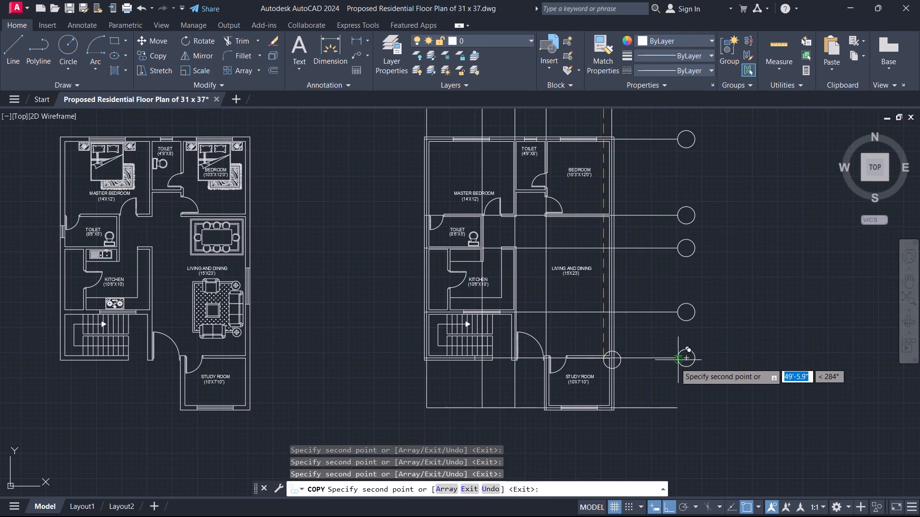
pyautogui.click(678, 406)
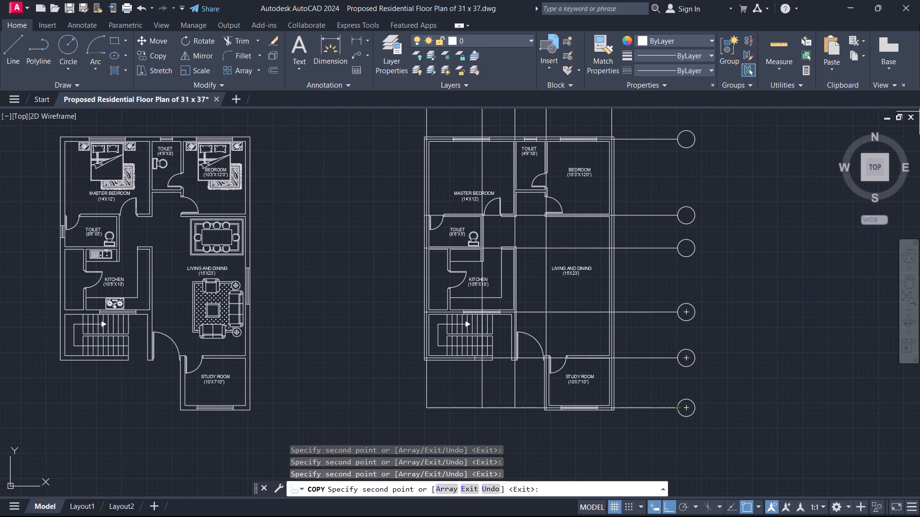
pyautogui.press('Escape')
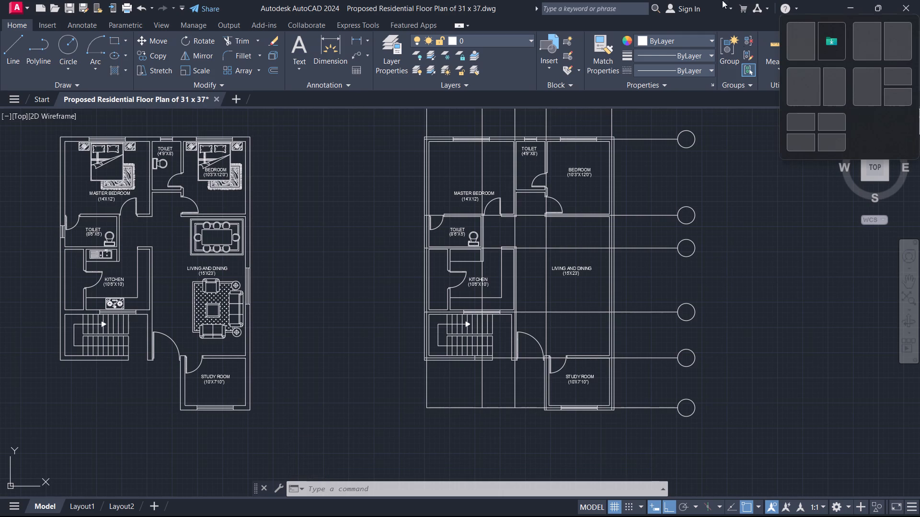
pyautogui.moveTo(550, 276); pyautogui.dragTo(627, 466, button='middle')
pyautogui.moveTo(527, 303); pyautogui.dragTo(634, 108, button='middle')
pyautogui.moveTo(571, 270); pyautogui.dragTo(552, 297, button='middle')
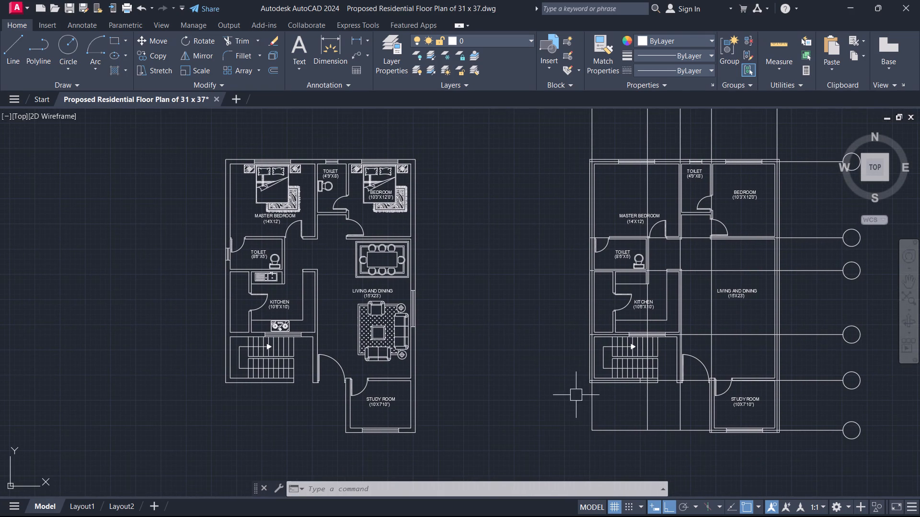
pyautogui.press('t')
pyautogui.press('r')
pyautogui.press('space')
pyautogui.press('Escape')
# Create a multiline text with the letter A in the empty area northwest of the westernmost top circle.
pyautogui.scroll(-1, 619, 360)
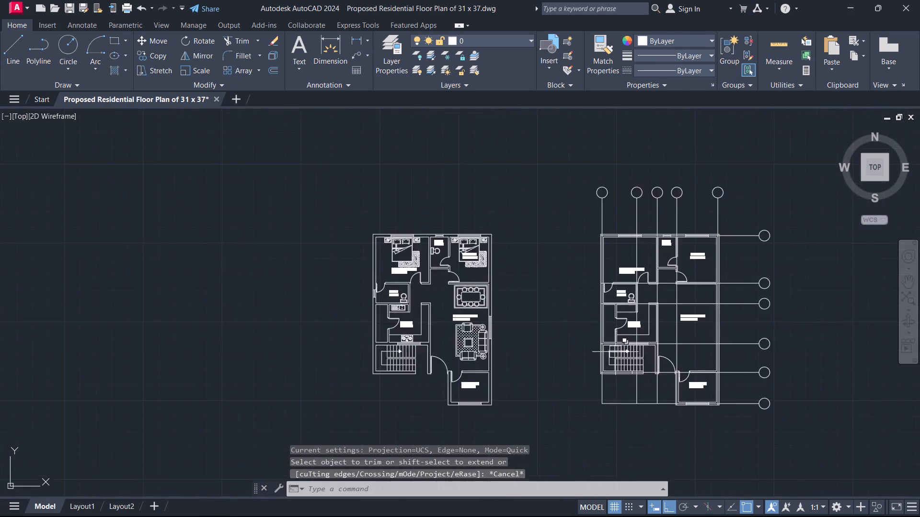
pyautogui.moveTo(615, 352); pyautogui.dragTo(643, 444, button='middle')
pyautogui.scroll(2, 619, 257)
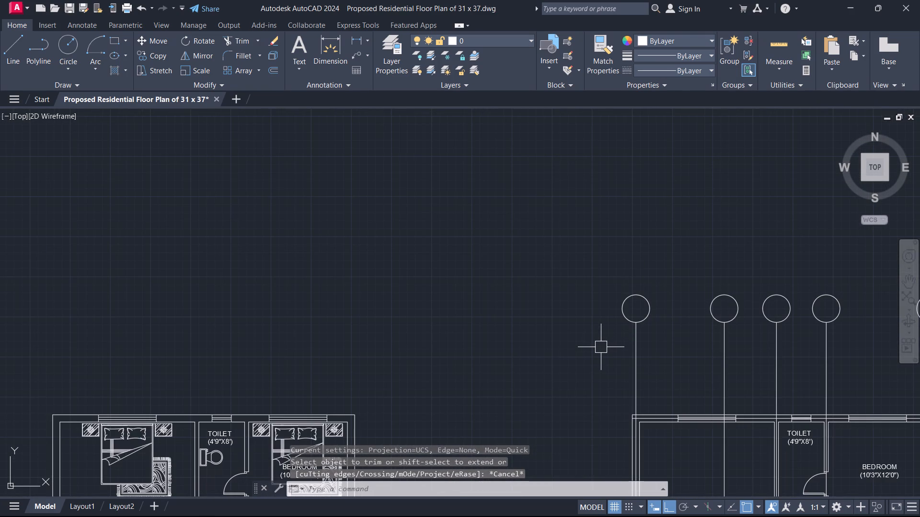
pyautogui.press('t')
pyautogui.press('space')
pyautogui.click(581, 233)
pyautogui.click(627, 283)
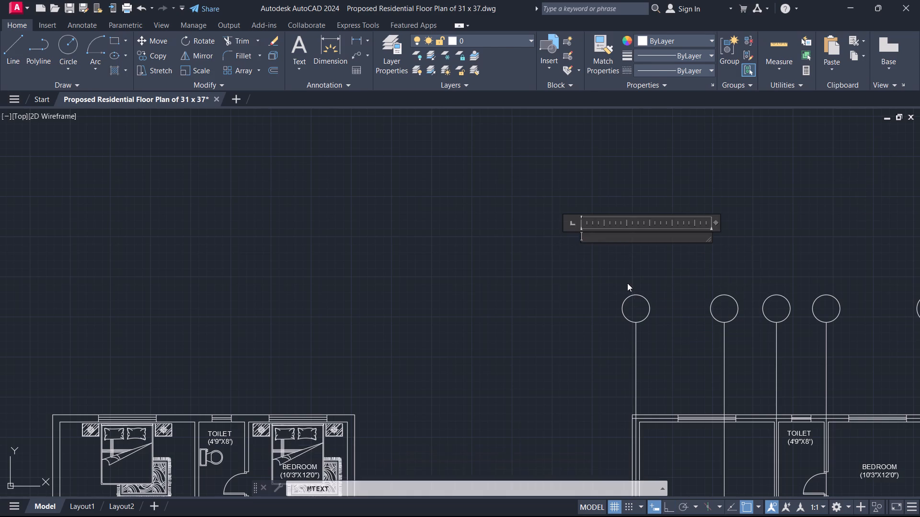
pyautogui.press('a')
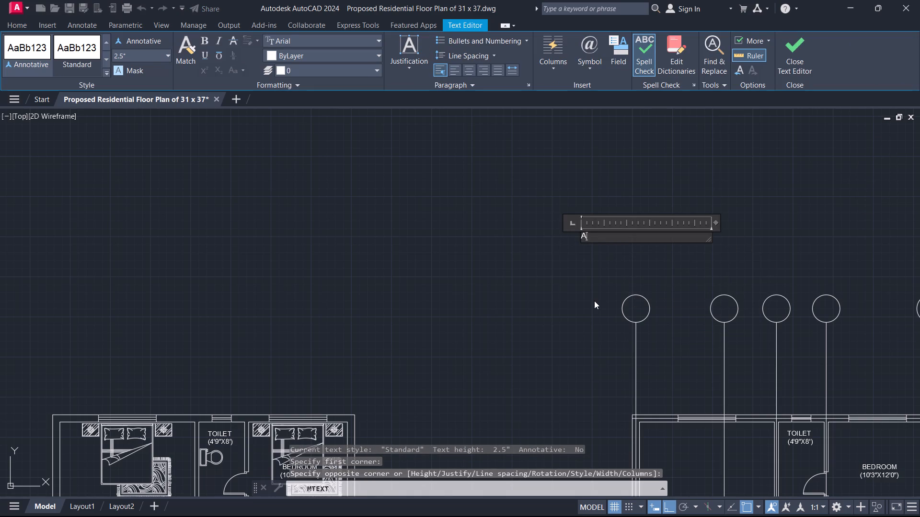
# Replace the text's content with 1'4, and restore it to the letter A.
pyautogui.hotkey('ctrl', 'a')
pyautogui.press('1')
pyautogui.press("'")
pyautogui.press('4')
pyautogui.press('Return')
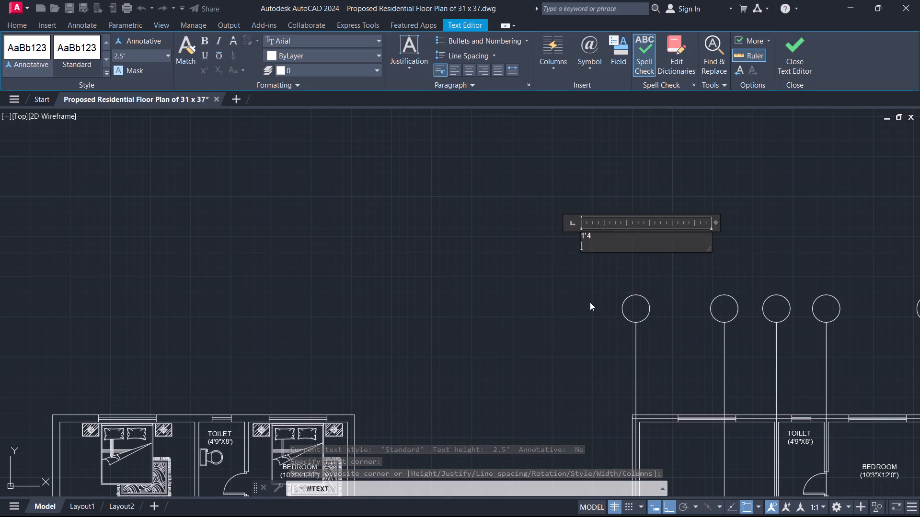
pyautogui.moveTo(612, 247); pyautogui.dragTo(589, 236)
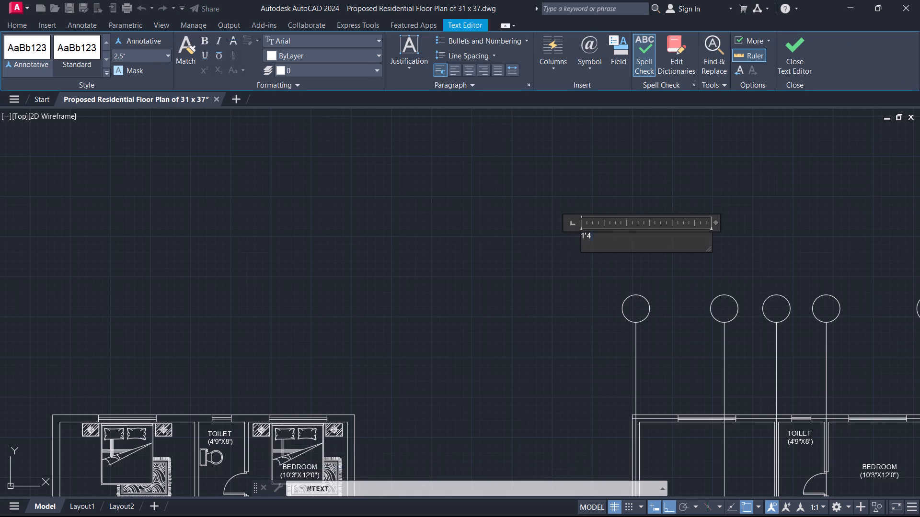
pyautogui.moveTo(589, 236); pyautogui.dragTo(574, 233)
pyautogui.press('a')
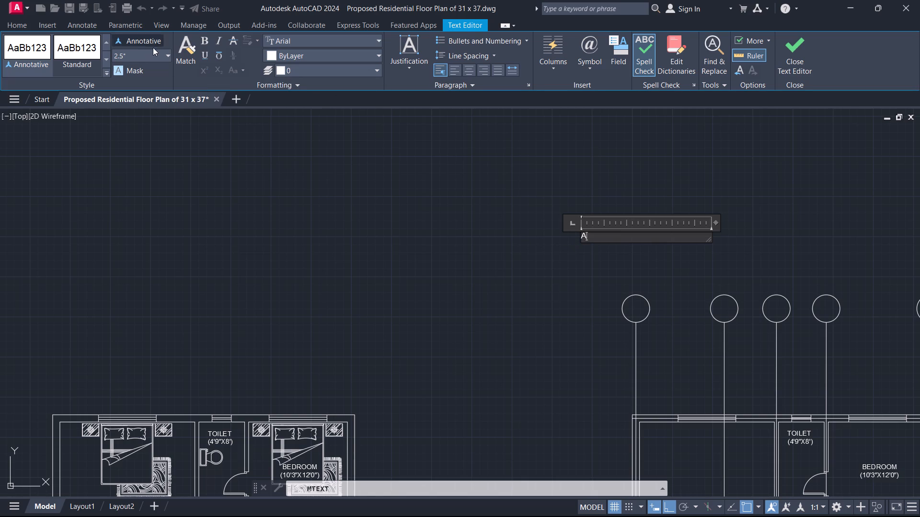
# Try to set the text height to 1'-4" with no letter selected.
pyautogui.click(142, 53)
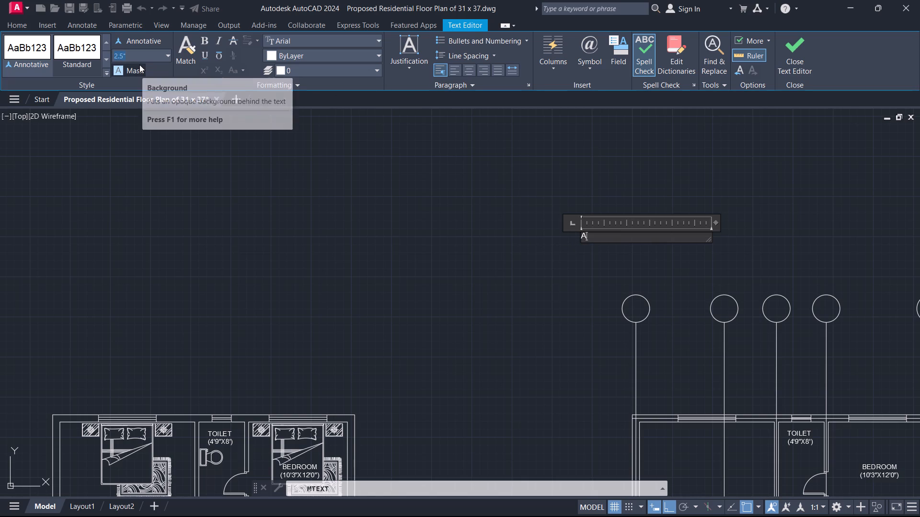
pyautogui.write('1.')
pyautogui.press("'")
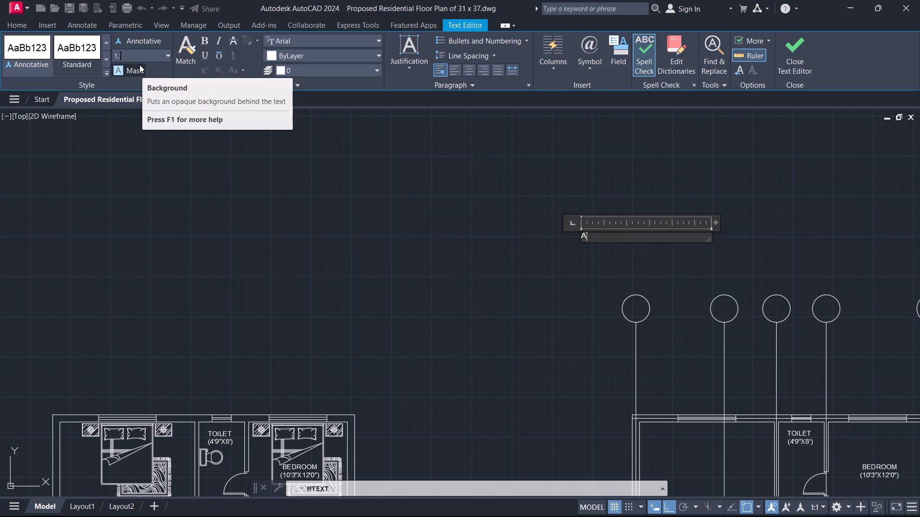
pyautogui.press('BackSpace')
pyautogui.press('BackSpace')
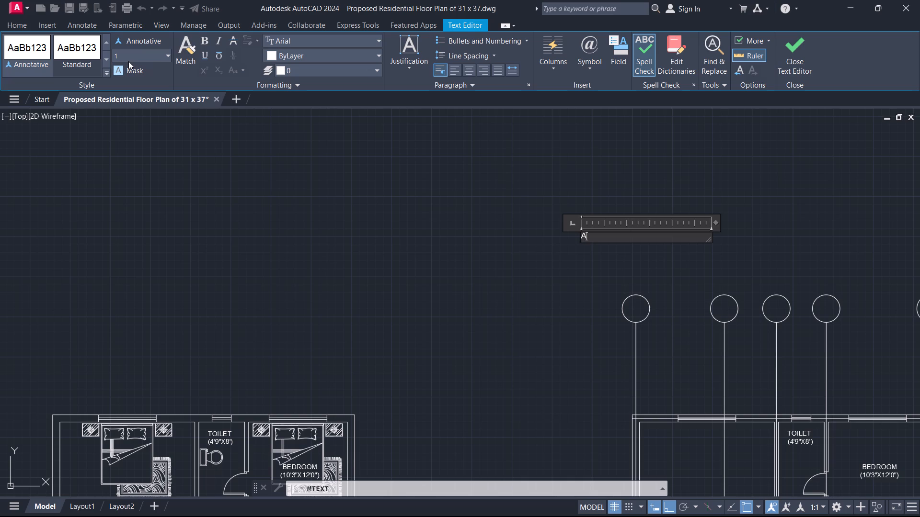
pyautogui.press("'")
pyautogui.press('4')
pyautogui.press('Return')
# Set the height of the letter A to 1'-4" and finish the text.
pyautogui.moveTo(606, 237); pyautogui.dragTo(506, 208)
pyautogui.click(130, 59)
pyautogui.write("1'4")
pyautogui.press('Return')
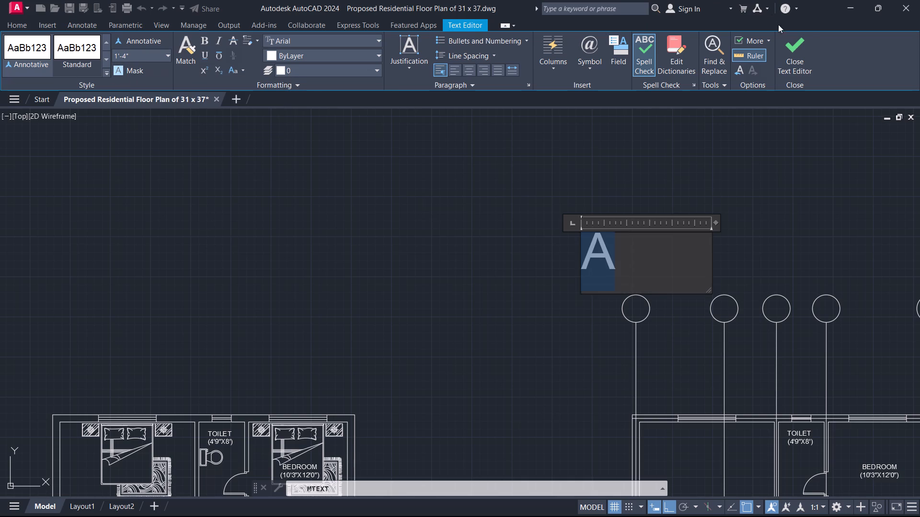
pyautogui.click(786, 46)
# Copy the letter A from the empty area into the middle of the westernmost top grid circle, with Ortho turned off.
pyautogui.scroll(1, 586, 265)
pyautogui.moveTo(610, 260); pyautogui.dragTo(600, 249)
pyautogui.click(540, 177)
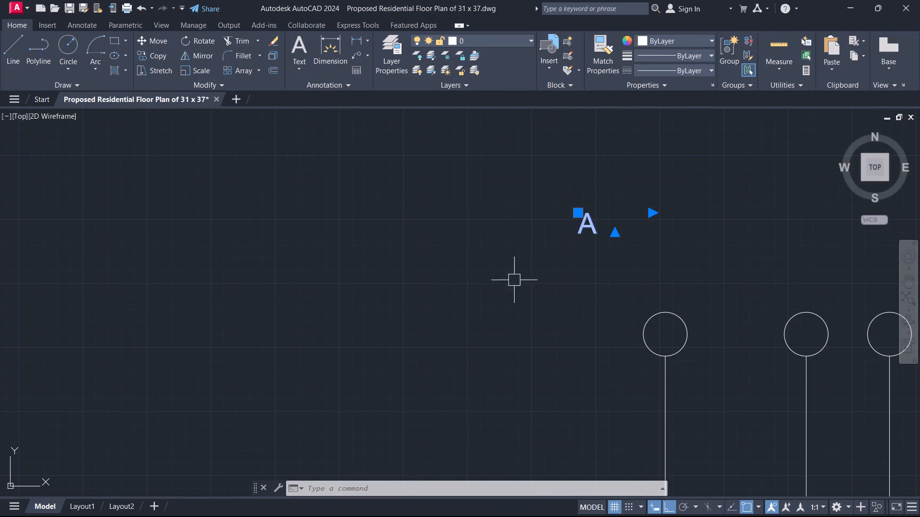
pyautogui.press('c')
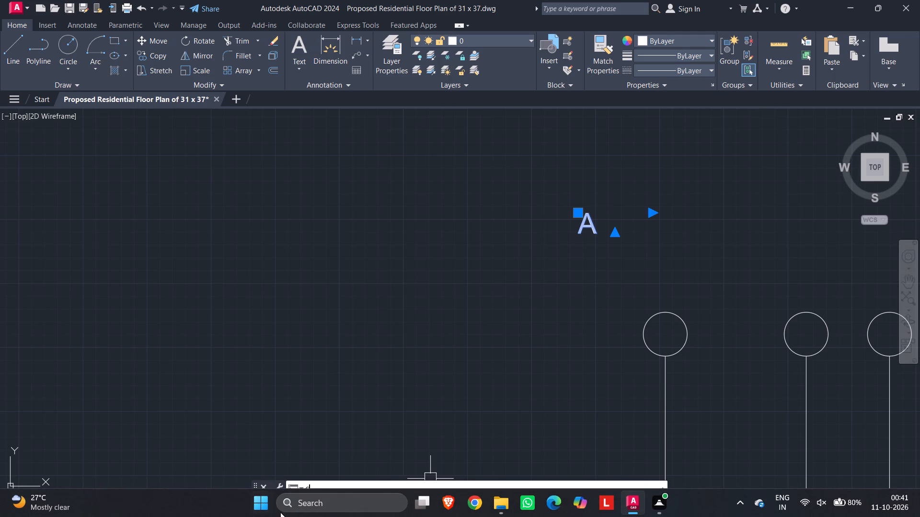
pyautogui.press('o')
pyautogui.press('space')
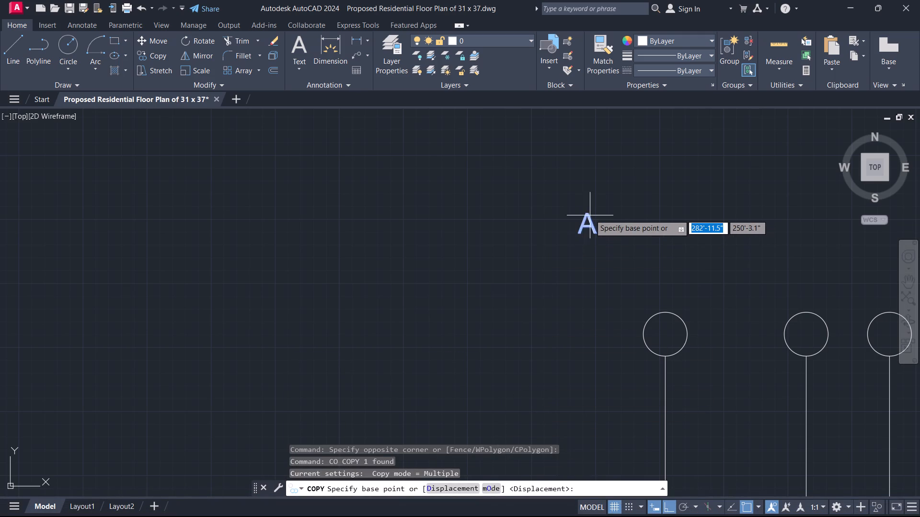
pyautogui.click(587, 214)
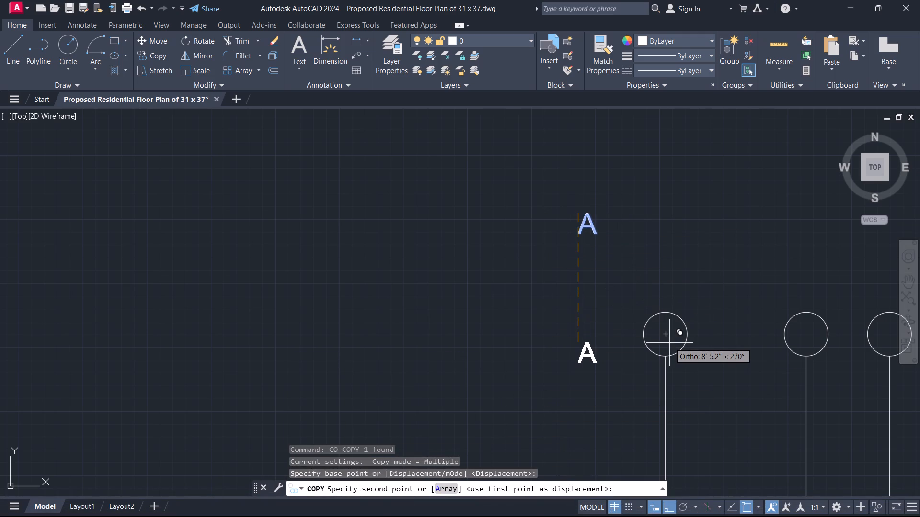
pyautogui.press('F8')
pyautogui.scroll(3, 677, 349)
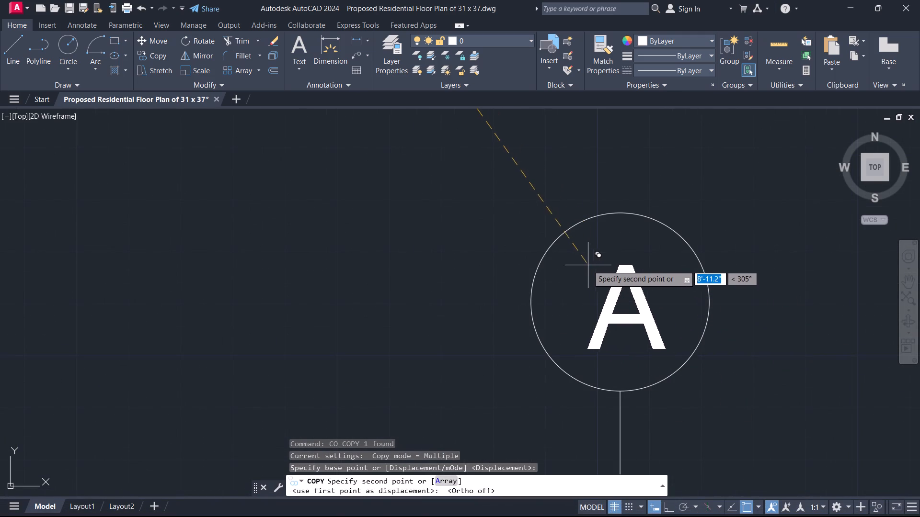
pyautogui.click(582, 261)
pyautogui.press('Escape')
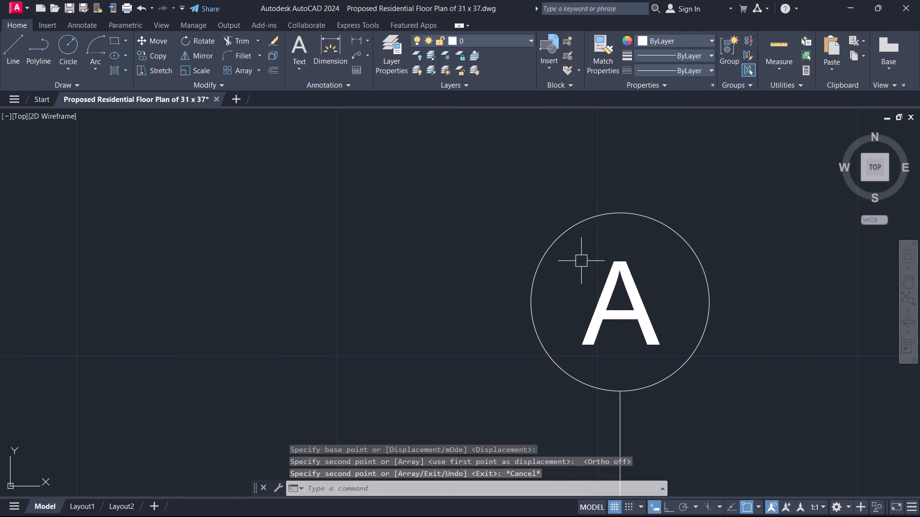
# Delete the original letter A lying outside the circles, northwest of the westernmost grid line.
pyautogui.click(621, 278)
pyautogui.scroll(-3, 604, 285)
pyautogui.moveTo(561, 215); pyautogui.dragTo(555, 205)
pyautogui.press('Escape')
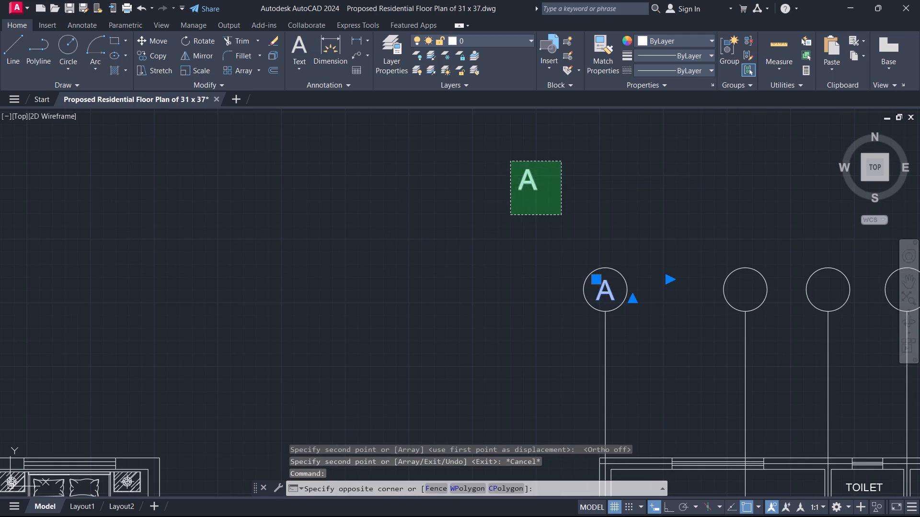
pyautogui.click(535, 190)
pyautogui.press('Escape')
pyautogui.click(552, 206)
pyautogui.click(512, 169)
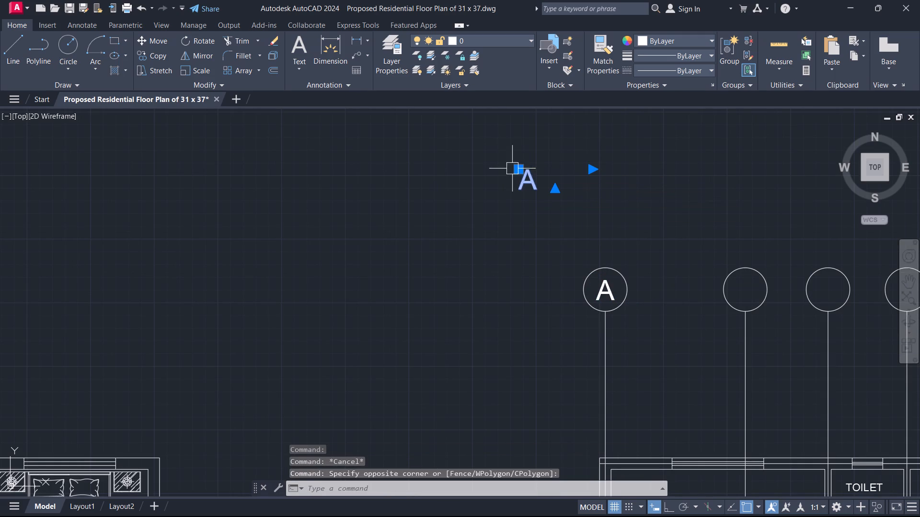
pyautogui.press('Delete')
# Copy the letter A from the westernmost top circle into the other four top circles, using the circle's top quadrant as base point.
pyautogui.scroll(1, 620, 293)
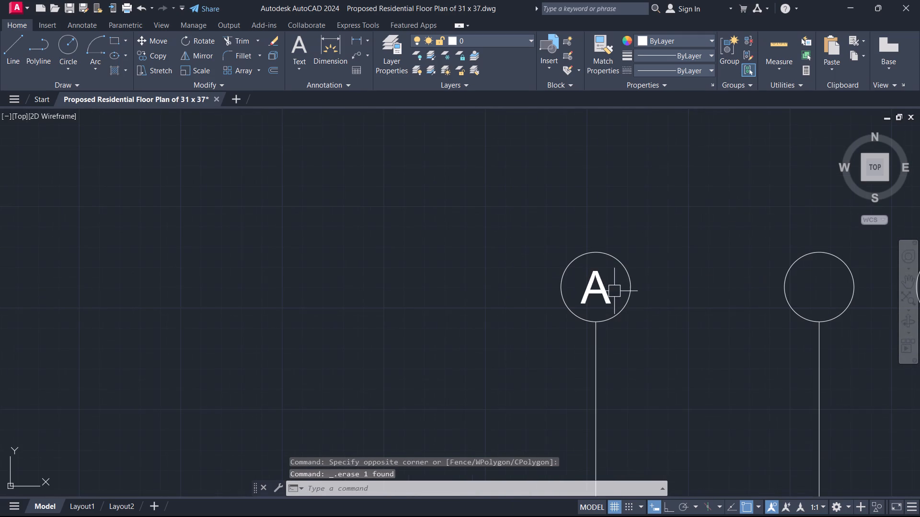
pyautogui.click(607, 291)
pyautogui.press('c')
pyautogui.press('o')
pyautogui.press('space')
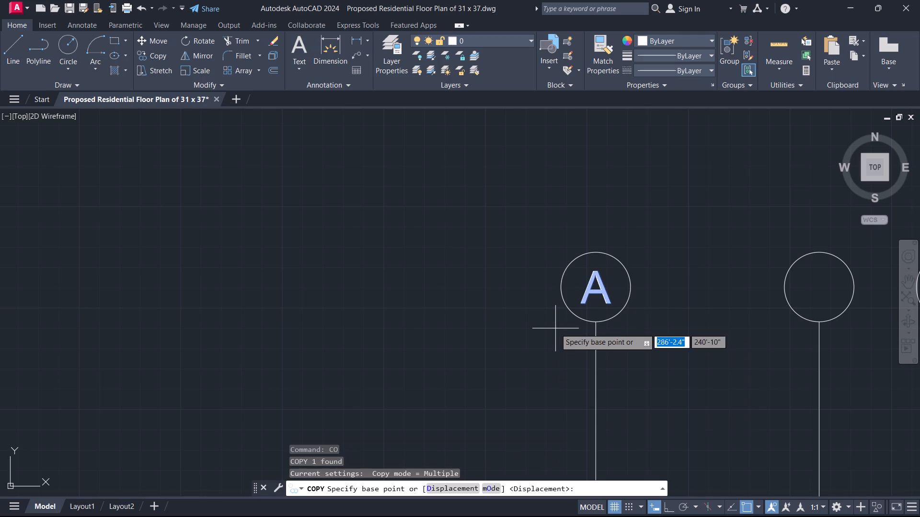
pyautogui.click(595, 253)
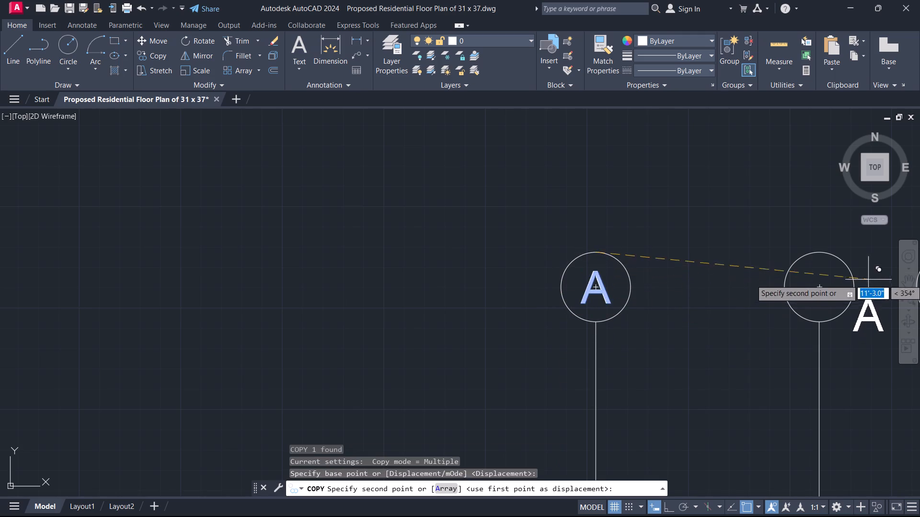
pyautogui.moveTo(852, 260); pyautogui.dragTo(748, 241, button='middle')
pyautogui.click(711, 231)
pyautogui.moveTo(797, 267); pyautogui.dragTo(760, 255, button='middle')
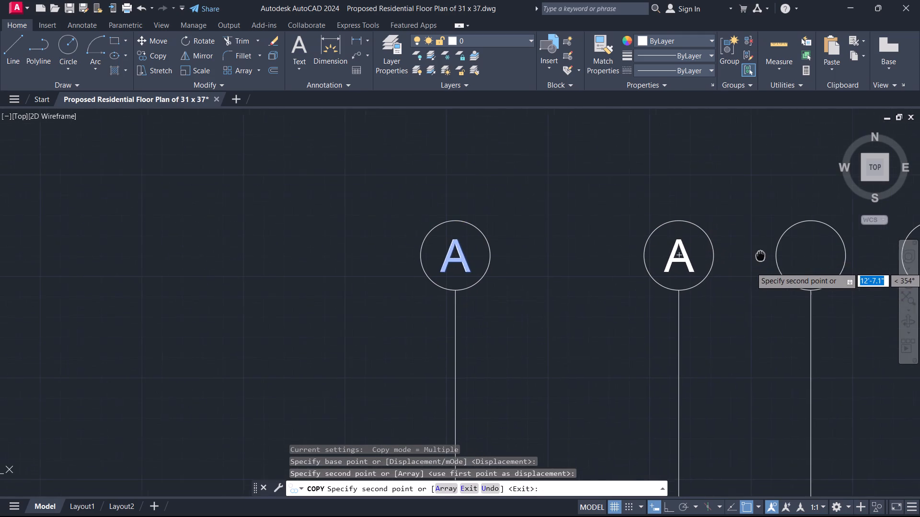
pyautogui.moveTo(760, 255); pyautogui.dragTo(759, 255, button='middle')
pyautogui.moveTo(791, 238); pyautogui.dragTo(561, 237, button='middle')
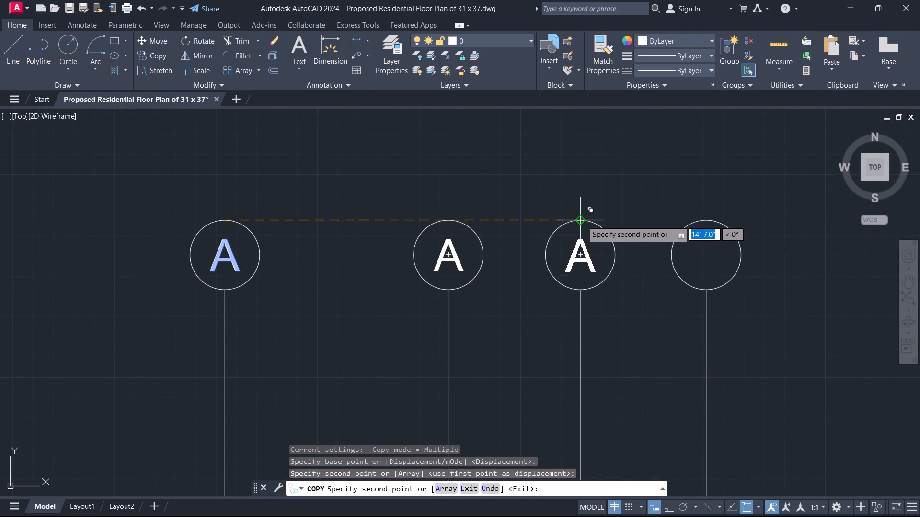
pyautogui.click(584, 221)
pyautogui.click(707, 220)
pyautogui.moveTo(724, 233); pyautogui.dragTo(459, 227, button='middle')
pyautogui.scroll(-2, 724, 233)
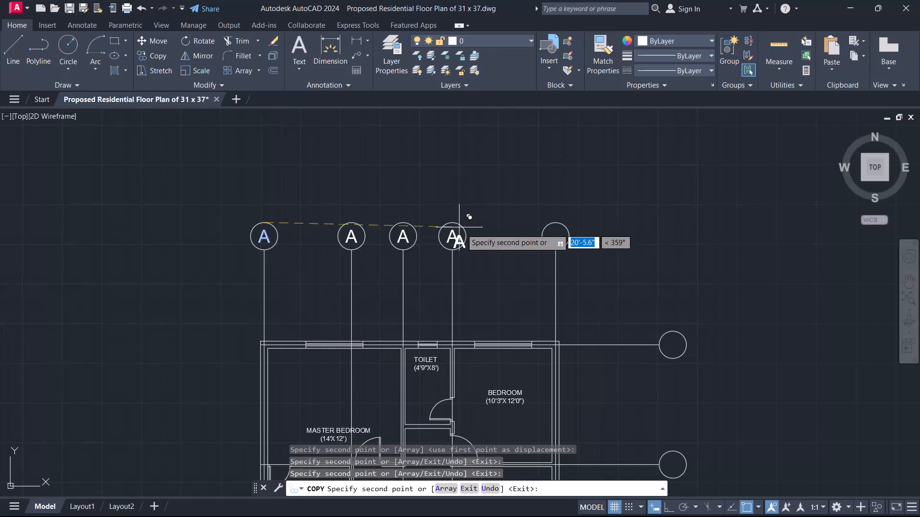
pyautogui.click(555, 225)
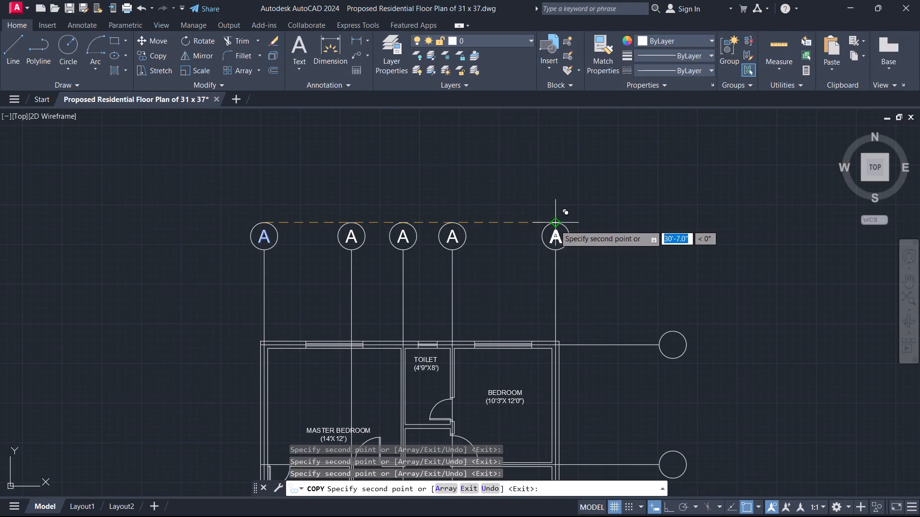
pyautogui.press('Escape')
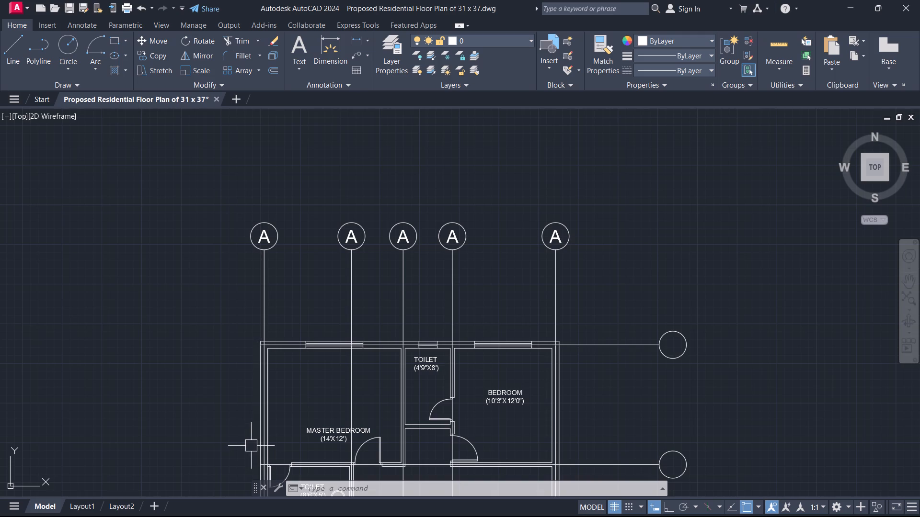
# Copy the letter A from the easternmost top circle into the northernmost circle on the plan's east side.
pyautogui.moveTo(263, 457); pyautogui.dragTo(267, 381, button='middle')
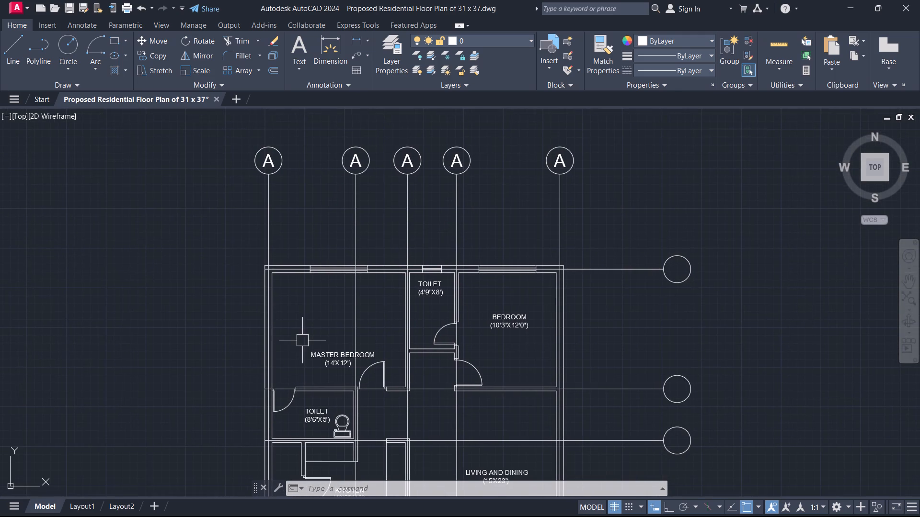
pyautogui.moveTo(302, 339); pyautogui.dragTo(283, 327, button='middle')
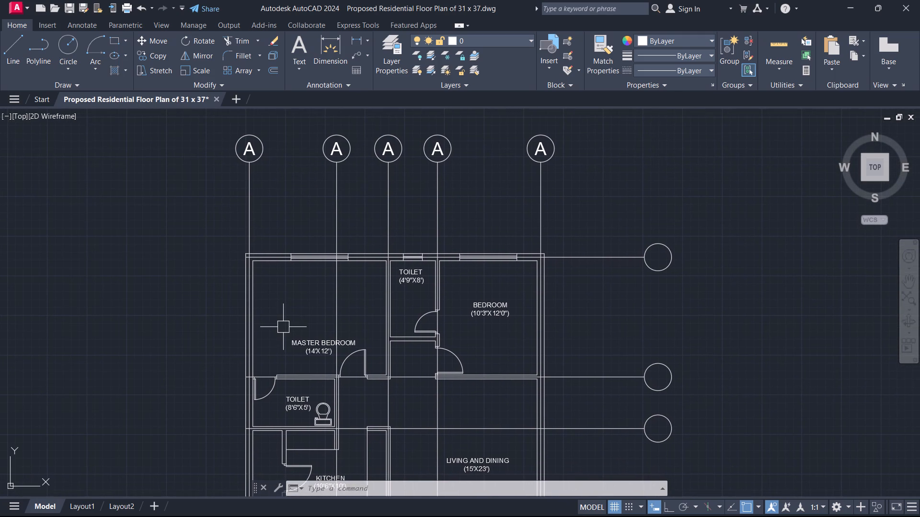
pyautogui.moveTo(297, 328); pyautogui.dragTo(264, 319, button='middle')
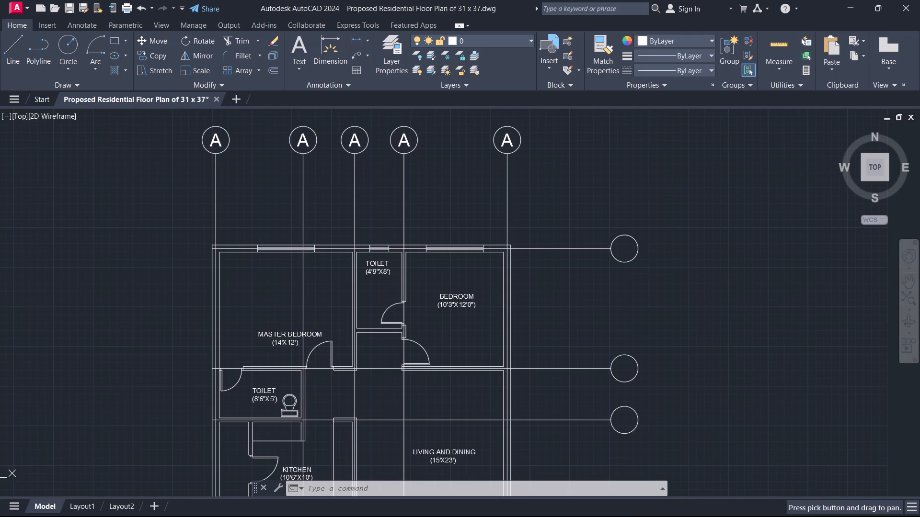
pyautogui.moveTo(273, 317); pyautogui.dragTo(226, 317, button='middle')
pyautogui.scroll(1, 424, 184)
pyautogui.moveTo(477, 139); pyautogui.dragTo(480, 247, button='middle')
pyautogui.click(485, 214)
pyautogui.write('CO')
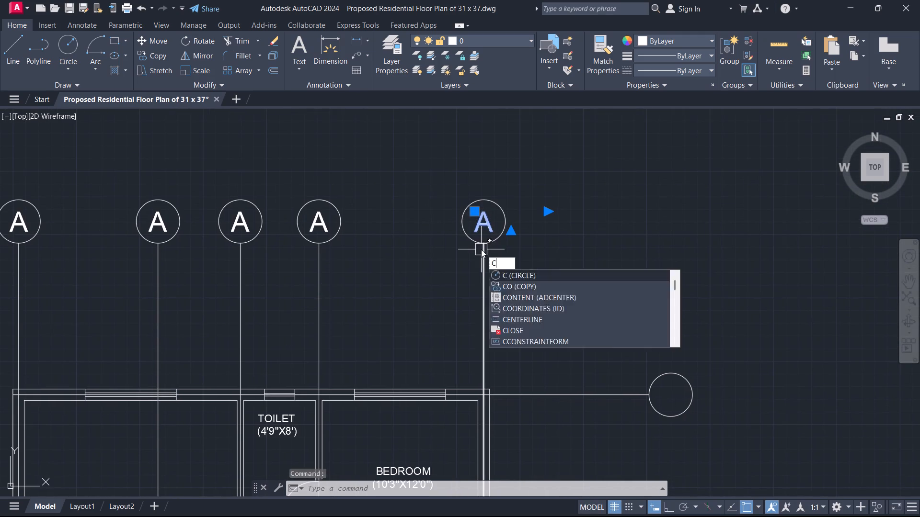
pyautogui.press('space')
pyautogui.click(480, 220)
pyautogui.moveTo(654, 340); pyautogui.dragTo(526, 209, button='middle')
pyautogui.scroll(1, 544, 275)
pyautogui.click(543, 260)
pyautogui.press('Escape')
# Change the text in the northernmost east-side circle to 1.
pyautogui.doubleClick(547, 260)
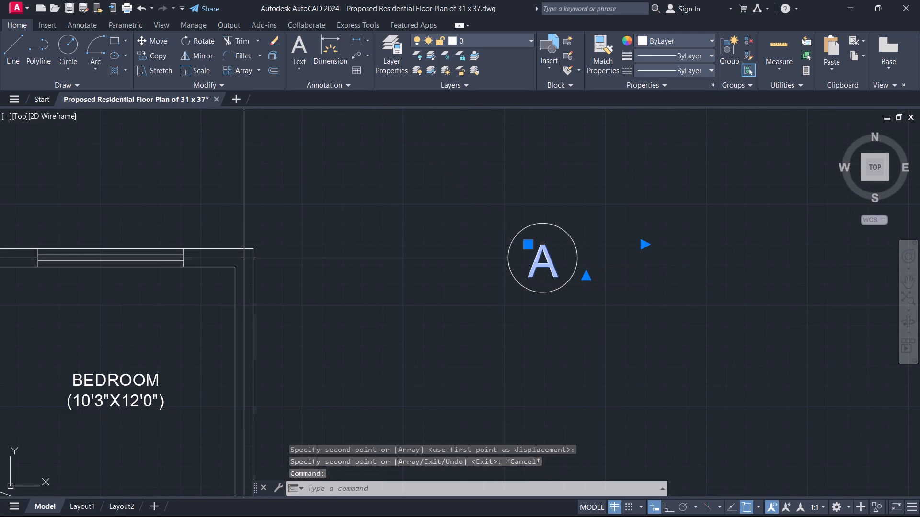
pyautogui.click(554, 273)
pyautogui.press('BackSpace')
pyautogui.press('1')
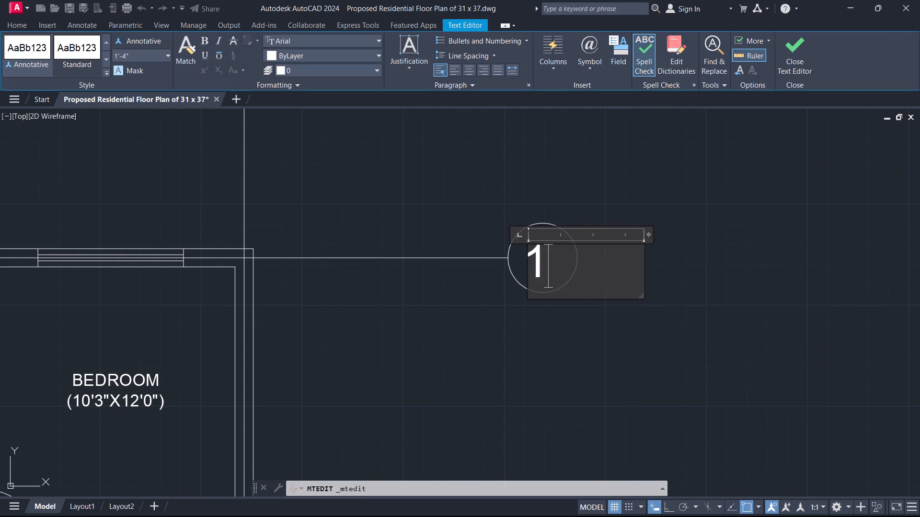
pyautogui.click(797, 43)
# Move the number 1 slightly up and to the right so it sits centred in its circle.
pyautogui.scroll(2, 534, 306)
pyautogui.moveTo(529, 293); pyautogui.dragTo(540, 362, button='middle')
pyautogui.click(598, 285)
pyautogui.click(554, 246)
pyautogui.write('M')
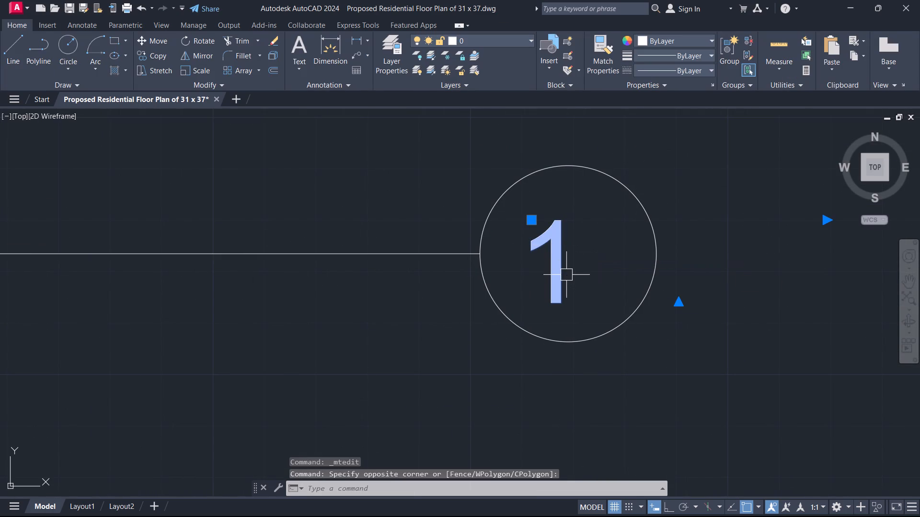
pyautogui.press('space')
pyautogui.scroll(2, 567, 275)
pyautogui.moveTo(541, 254); pyautogui.dragTo(546, 253)
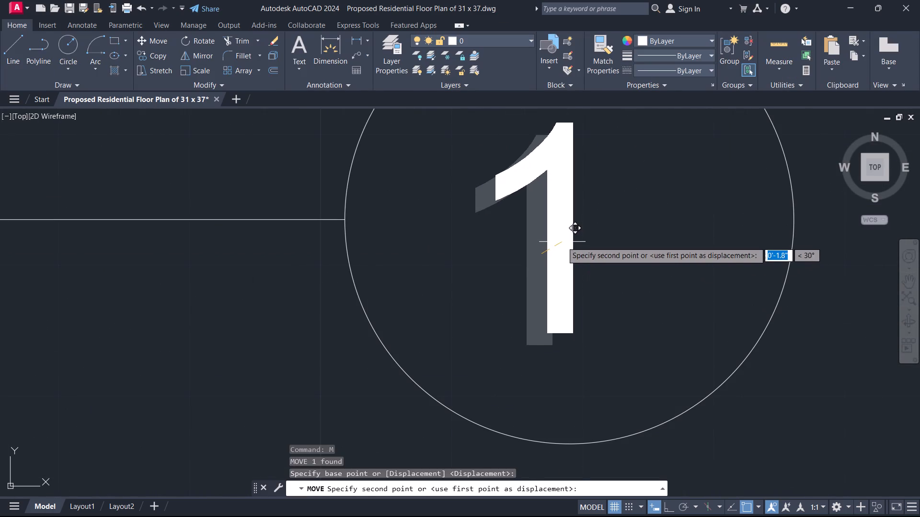
pyautogui.click(562, 242)
pyautogui.press('Escape')
# Copy the number 1 from the northernmost east-side circle into the second circle directly below it.
pyautogui.scroll(-1, 583, 271)
pyautogui.moveTo(583, 271); pyautogui.dragTo(610, 307, button='middle')
pyautogui.click(608, 297)
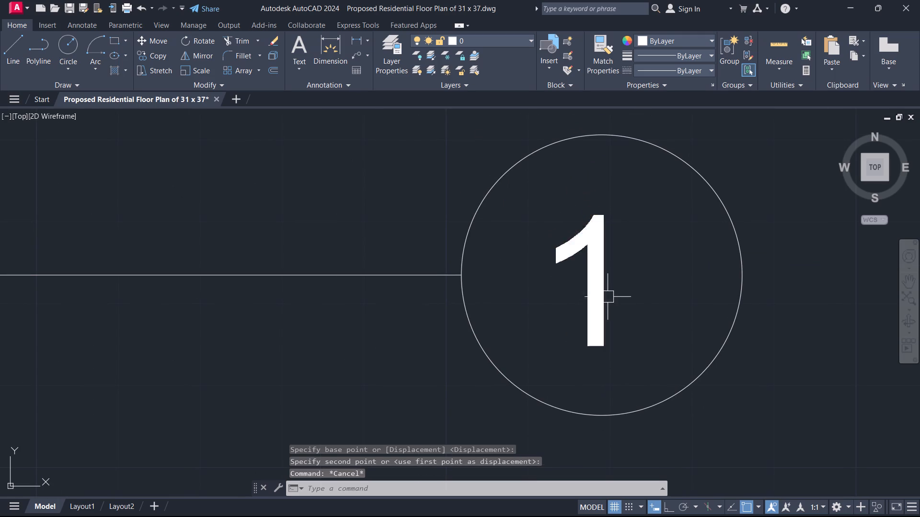
pyautogui.write('CO')
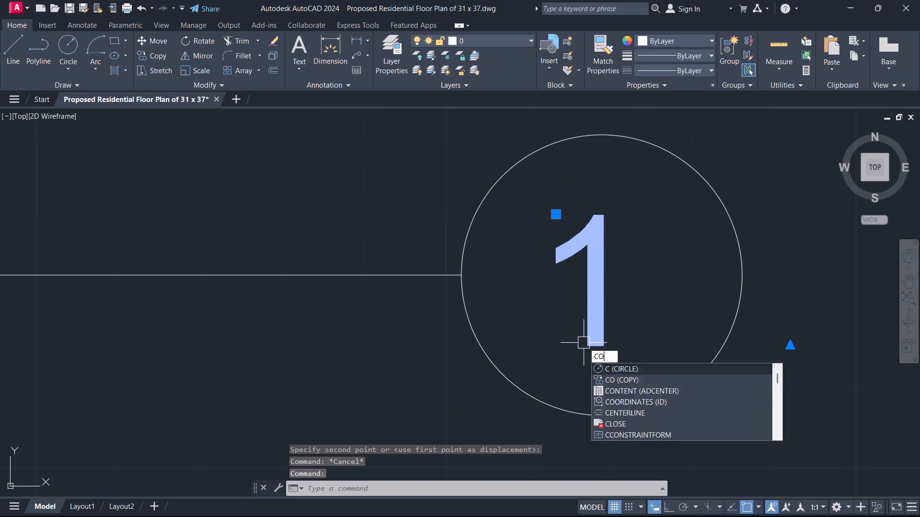
pyautogui.press('space')
pyautogui.click(592, 272)
pyautogui.scroll(-3, 589, 365)
pyautogui.moveTo(589, 370); pyautogui.dragTo(596, 223, button='middle')
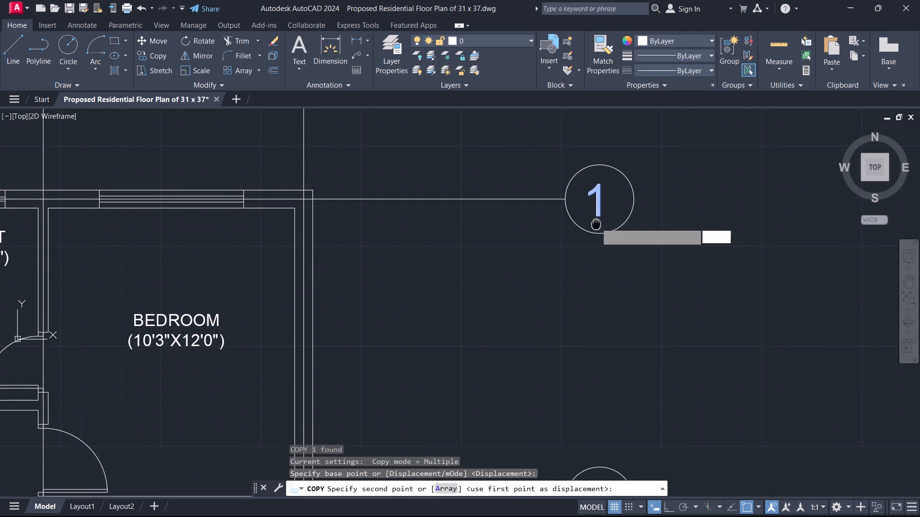
pyautogui.moveTo(611, 368); pyautogui.dragTo(609, 200, button='middle')
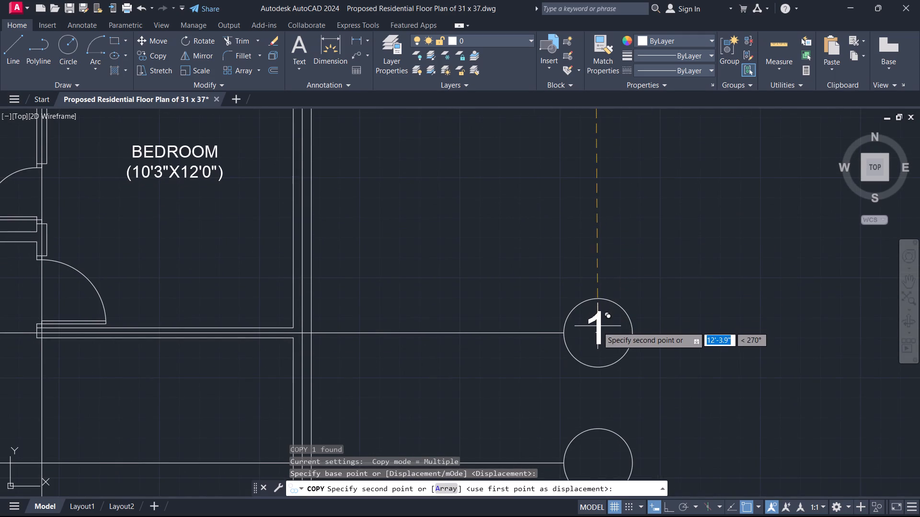
pyautogui.scroll(2, 596, 329)
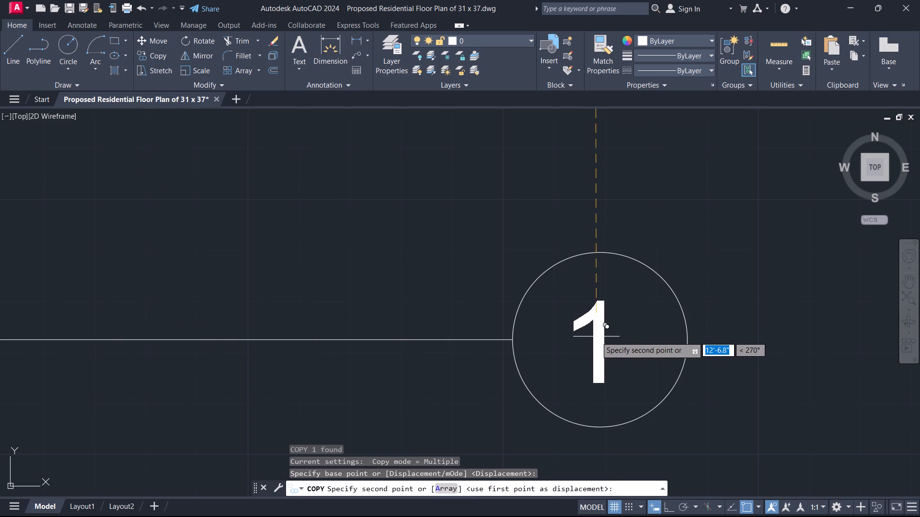
pyautogui.click(596, 337)
pyautogui.press('Escape')
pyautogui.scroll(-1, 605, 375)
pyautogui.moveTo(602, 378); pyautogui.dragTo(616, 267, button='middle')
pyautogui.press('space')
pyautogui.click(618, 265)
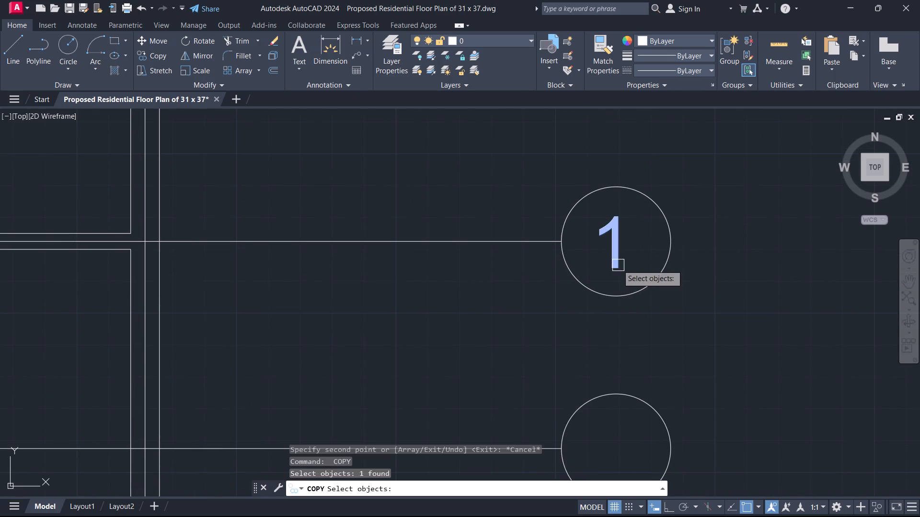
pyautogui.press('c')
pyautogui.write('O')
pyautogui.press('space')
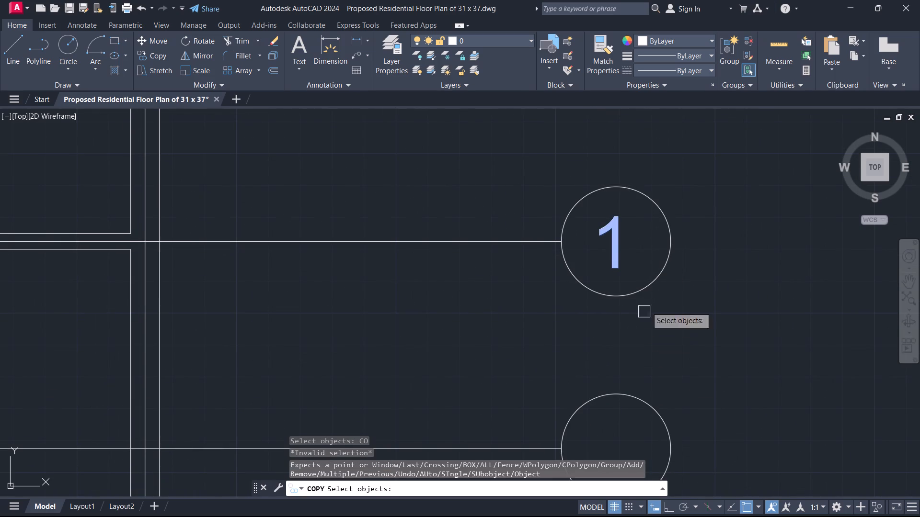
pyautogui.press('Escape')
# Copy the number 1 from the second east-side circle into the third, fourth, fifth and sixth circles below it.
pyautogui.click(623, 253)
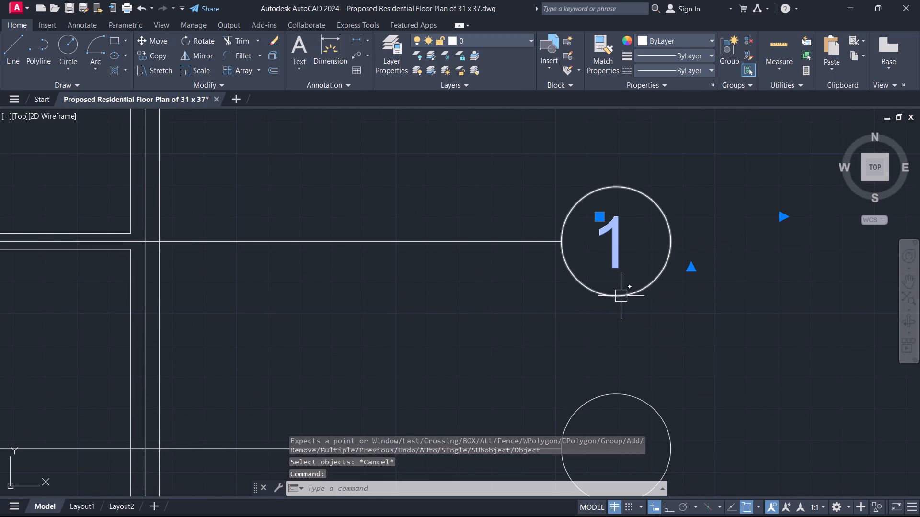
pyautogui.write('CO')
pyautogui.press('space')
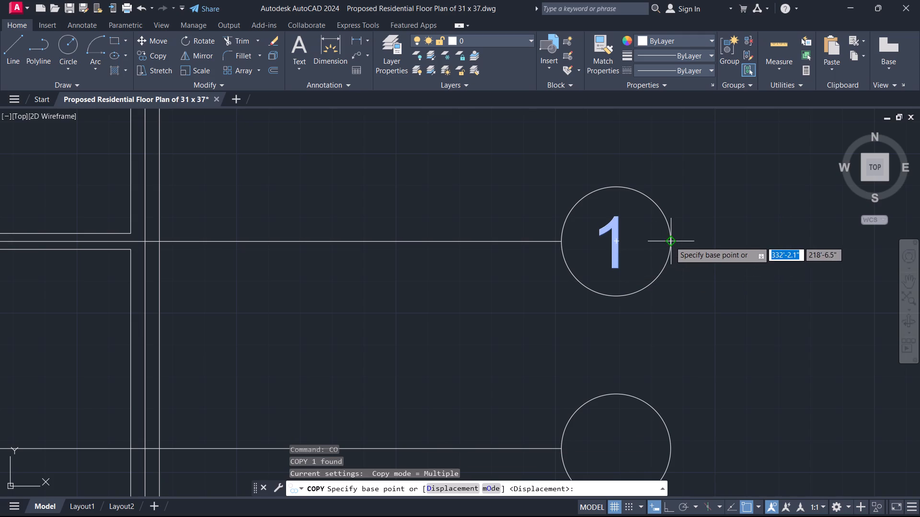
pyautogui.click(670, 241)
pyautogui.moveTo(663, 410); pyautogui.dragTo(645, 282, button='middle')
pyautogui.click(656, 326)
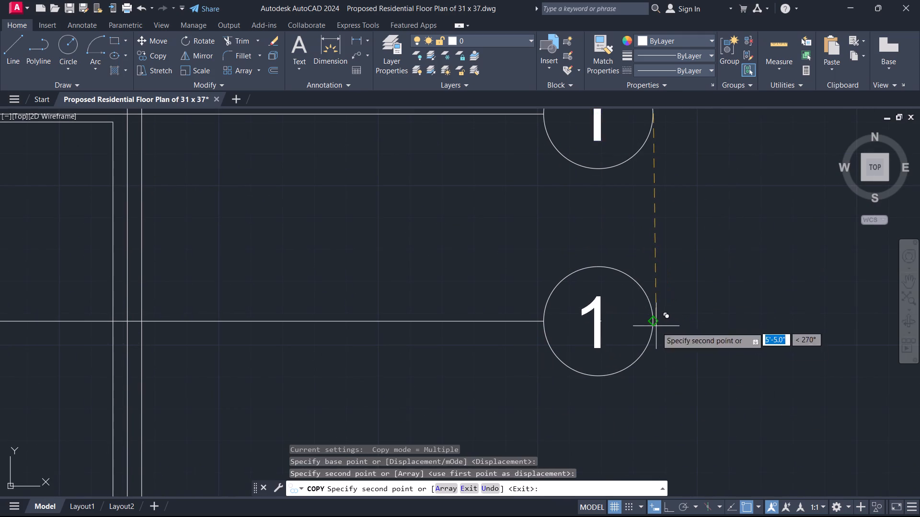
pyautogui.scroll(-1, 669, 392)
pyautogui.moveTo(669, 393); pyautogui.dragTo(642, 228, button='middle')
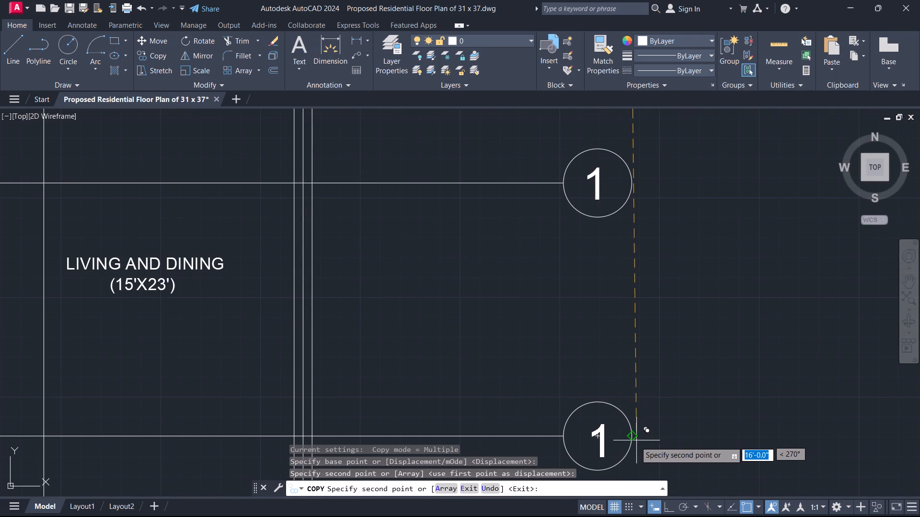
pyautogui.click(632, 437)
pyautogui.scroll(-2, 633, 476)
pyautogui.moveTo(629, 476); pyautogui.dragTo(654, 279, button='middle')
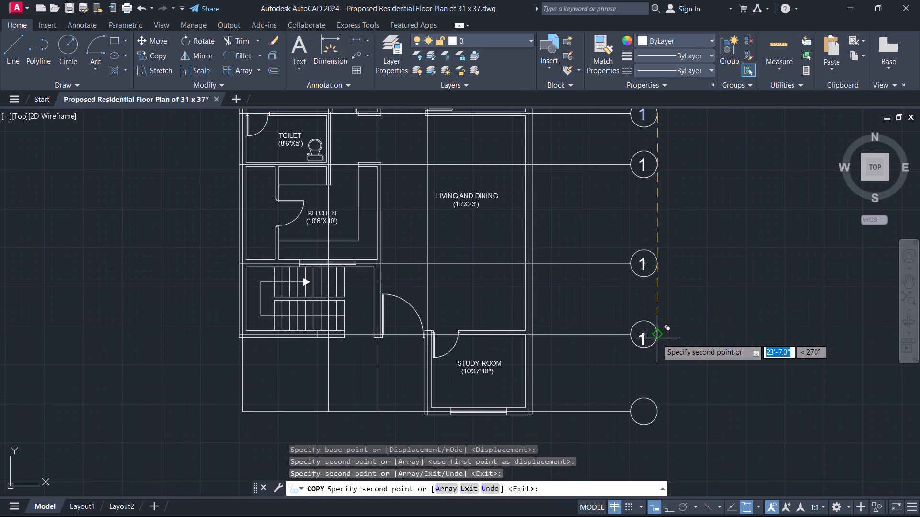
pyautogui.click(657, 335)
pyautogui.click(658, 408)
pyautogui.press('Escape')
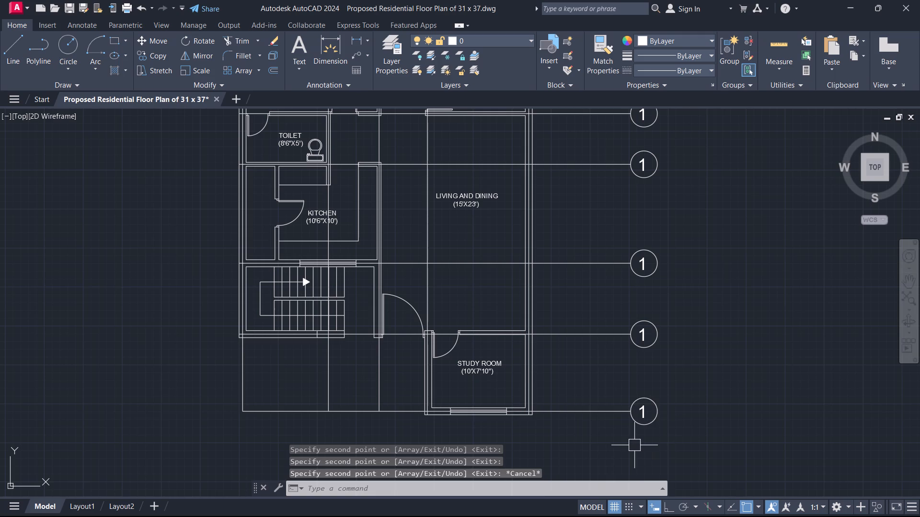
# Change the letter in the second circle from the west along the plan's top to B.
pyautogui.moveTo(642, 342); pyautogui.dragTo(662, 475, button='middle')
pyautogui.scroll(-3, 662, 475)
pyautogui.scroll(2, 634, 370)
pyautogui.moveTo(653, 421); pyautogui.dragTo(809, 353, button='middle')
pyautogui.scroll(1, 654, 377)
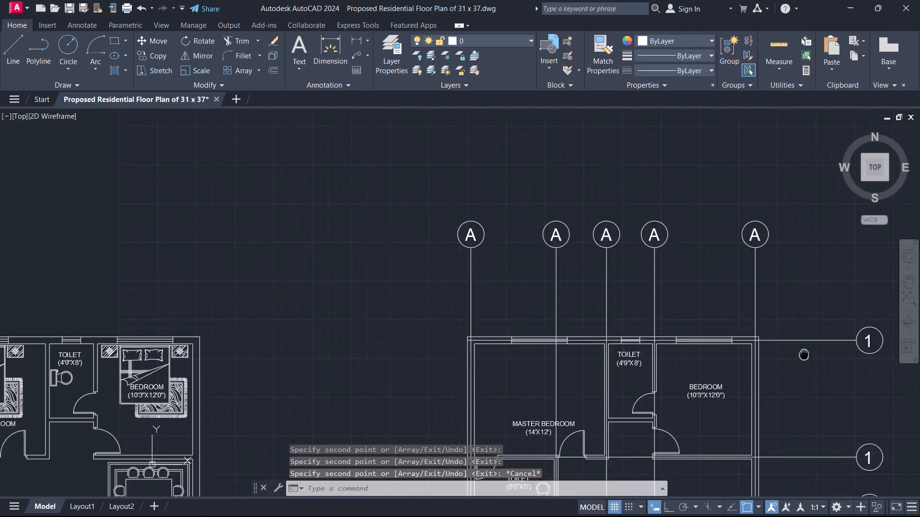
pyautogui.moveTo(809, 353); pyautogui.dragTo(818, 351, button='middle')
pyautogui.scroll(1, 590, 255)
pyautogui.doubleClick(563, 220)
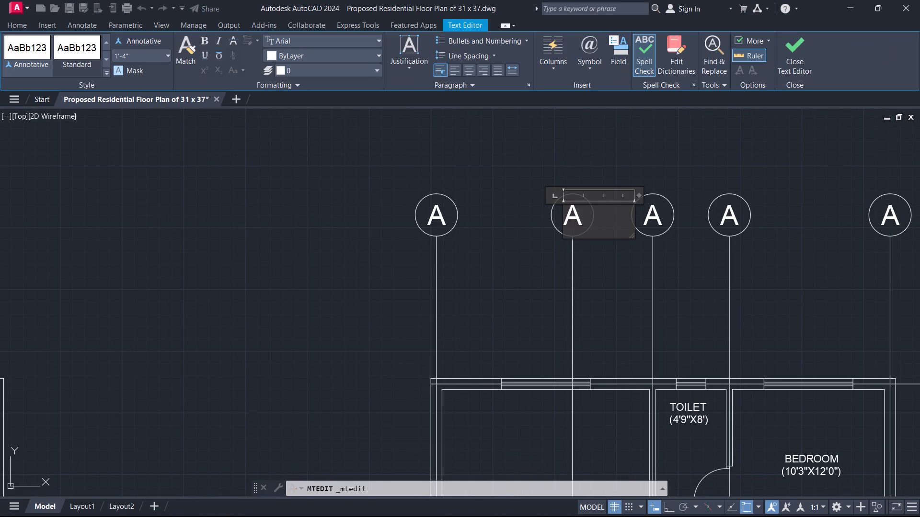
pyautogui.click(588, 220)
pyautogui.press('BackSpace')
pyautogui.press('b')
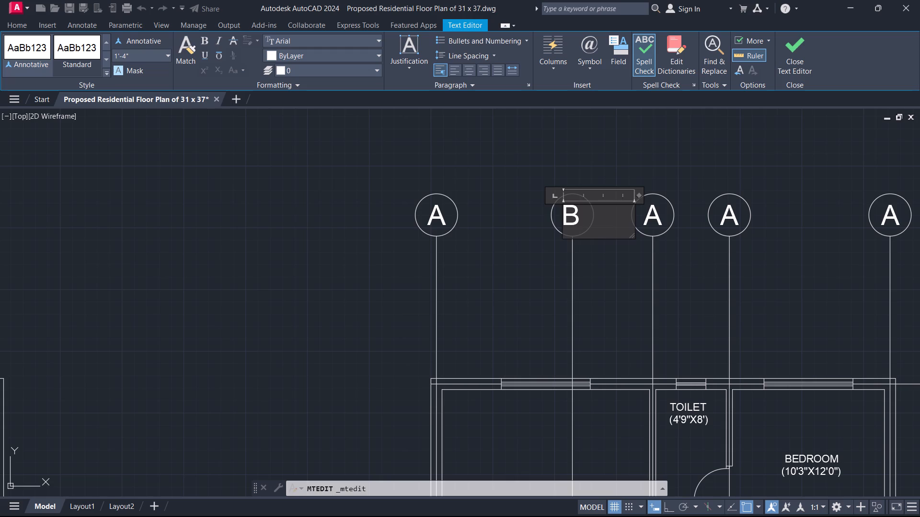
pyautogui.click(710, 178)
# Change the letter in the third top circle from the west to C.
pyautogui.doubleClick(662, 210)
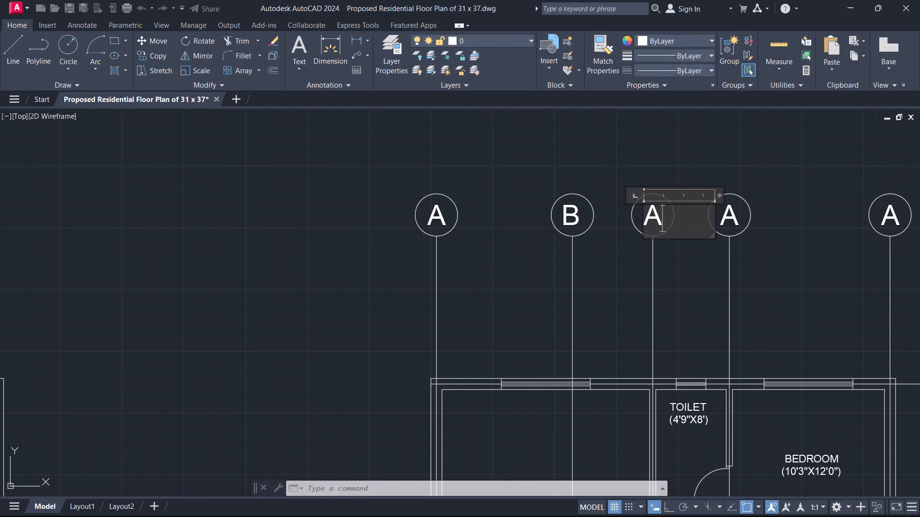
pyautogui.press('BackSpace')
pyautogui.press('c')
pyautogui.click(672, 181)
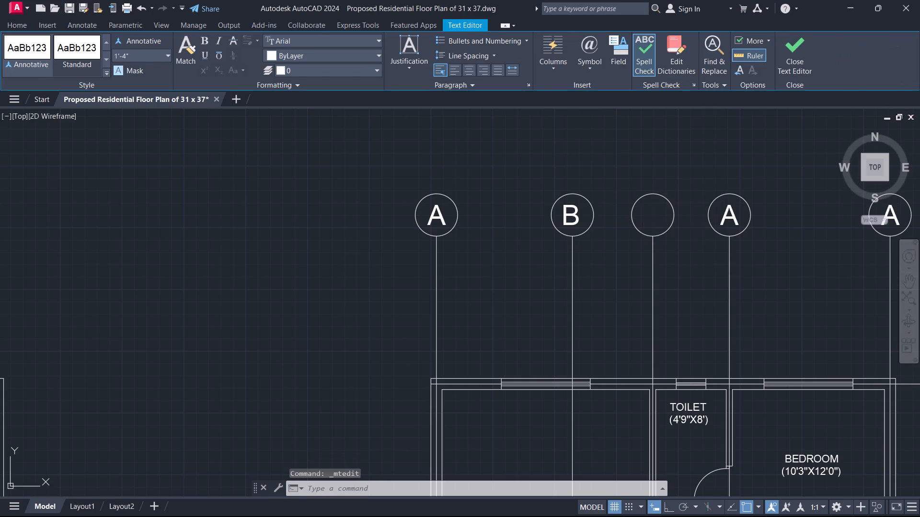
# Change the letter in the fourth top circle from the west to D.
pyautogui.doubleClick(724, 210)
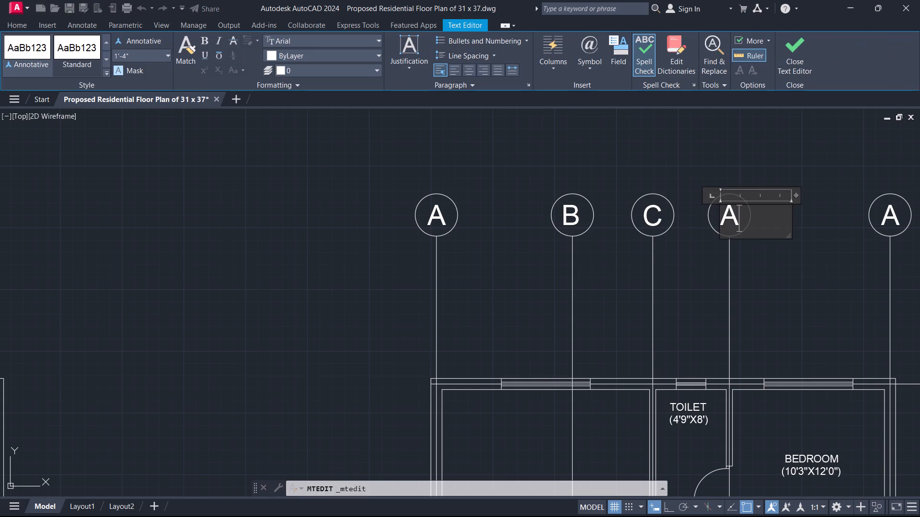
pyautogui.click(737, 222)
pyautogui.press('BackSpace')
pyautogui.press('d')
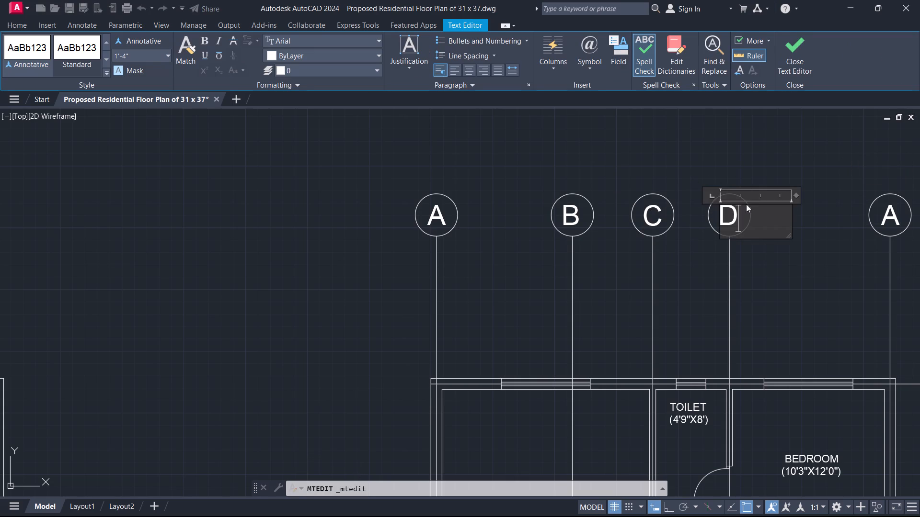
pyautogui.click(736, 153)
# Change the letter in the easternmost top circle to C.
pyautogui.moveTo(789, 184); pyautogui.dragTo(691, 208, button='middle')
pyautogui.scroll(-1, 724, 201)
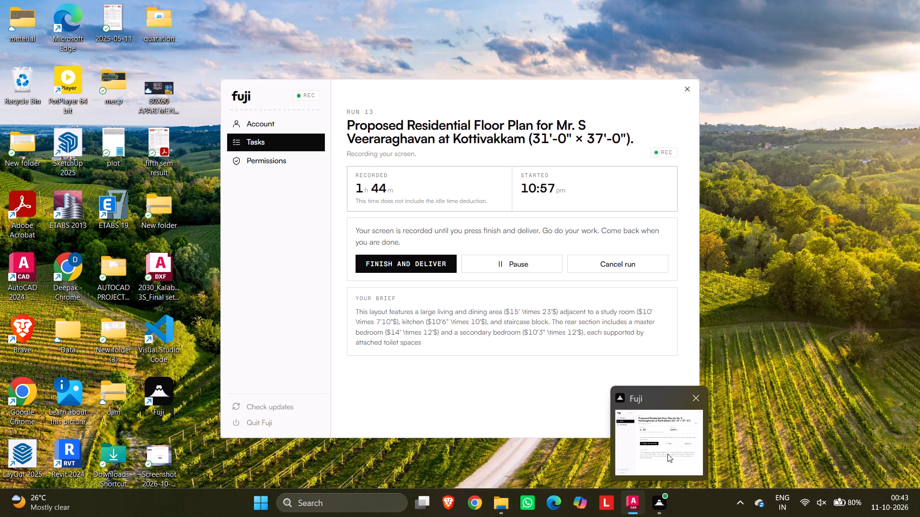
pyautogui.moveTo(721, 237); pyautogui.dragTo(552, 284, button='middle')
pyautogui.scroll(1, 721, 237)
pyautogui.scroll(1, 594, 273)
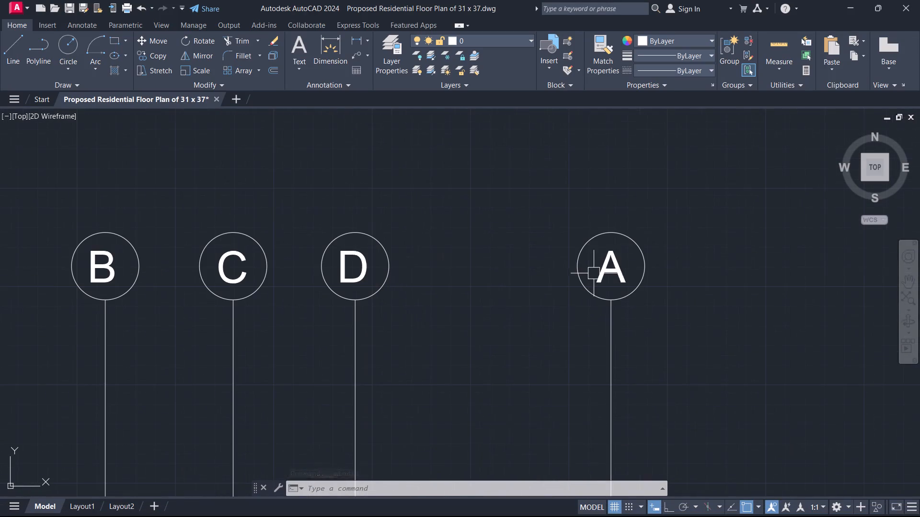
pyautogui.doubleClick(612, 276)
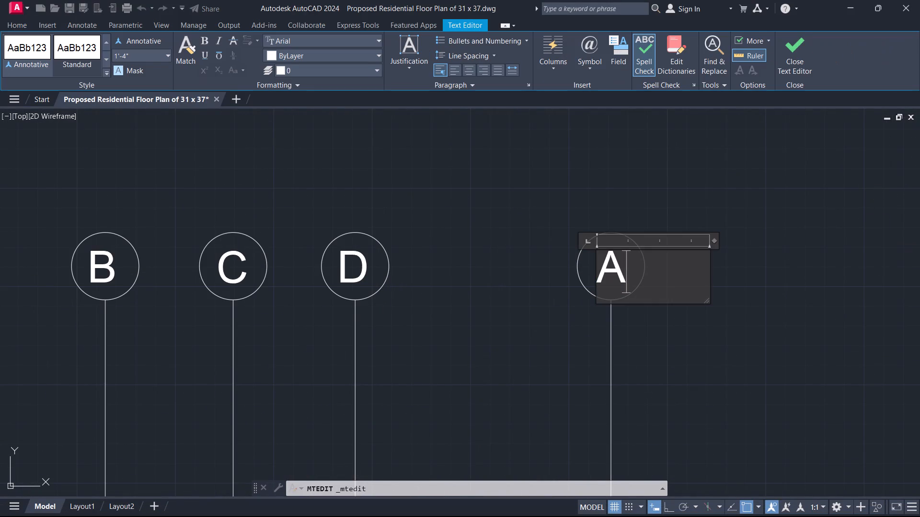
pyautogui.press('BackSpace')
pyautogui.press('c')
pyautogui.click(786, 45)
# Change the number in the second east-side circle from the north to 2.
pyautogui.scroll(-2, 695, 283)
pyautogui.moveTo(693, 283); pyautogui.dragTo(489, 181, button='middle')
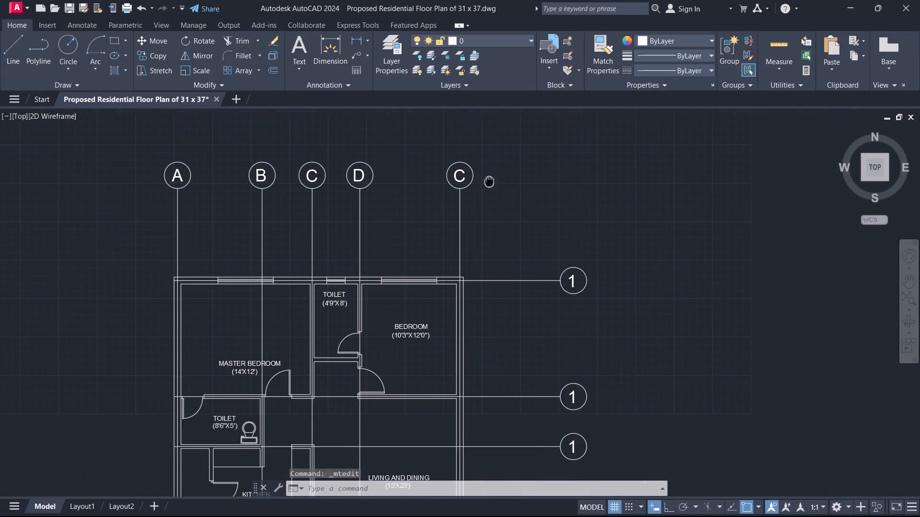
pyautogui.moveTo(489, 181); pyautogui.dragTo(488, 180, button='middle')
pyautogui.scroll(2, 574, 292)
pyautogui.scroll(-3, 572, 311)
pyautogui.moveTo(571, 327); pyautogui.dragTo(540, 197, button='middle')
pyautogui.scroll(1, 563, 238)
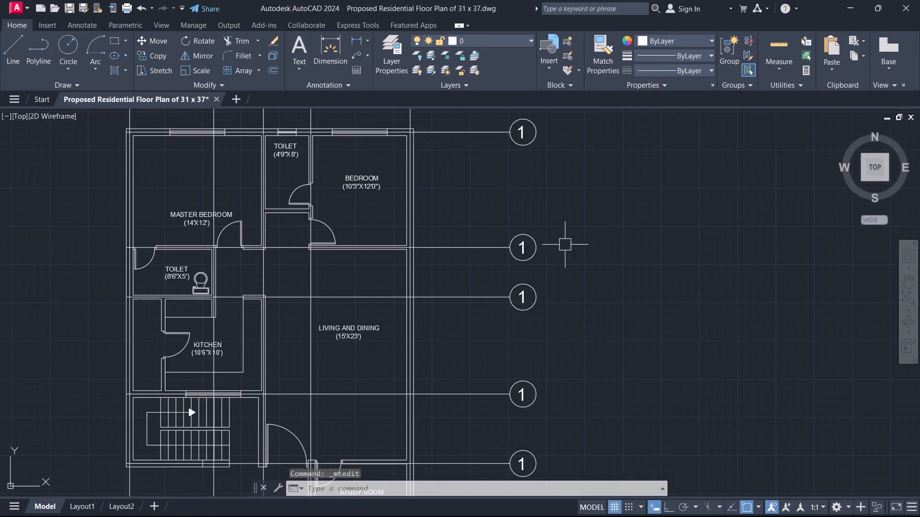
pyautogui.scroll(2, 565, 246)
pyautogui.doubleClick(480, 237)
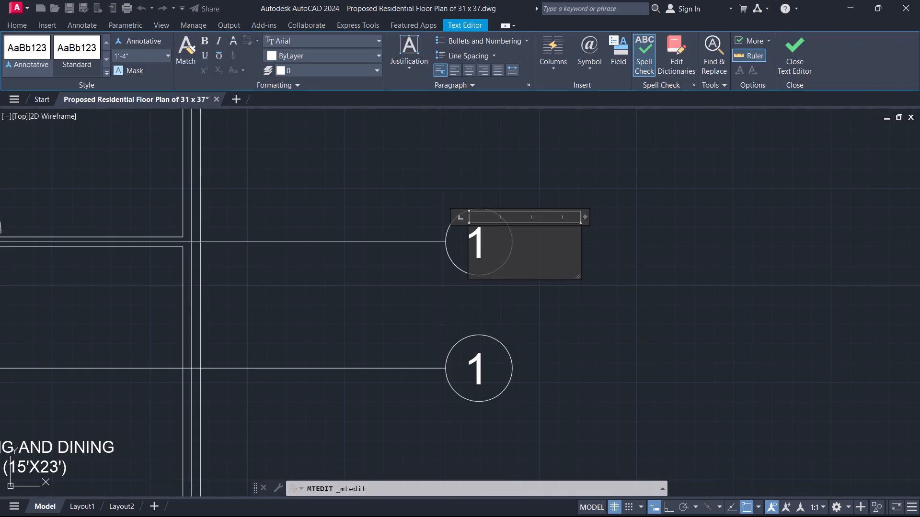
pyautogui.press('BackSpace')
pyautogui.press('2')
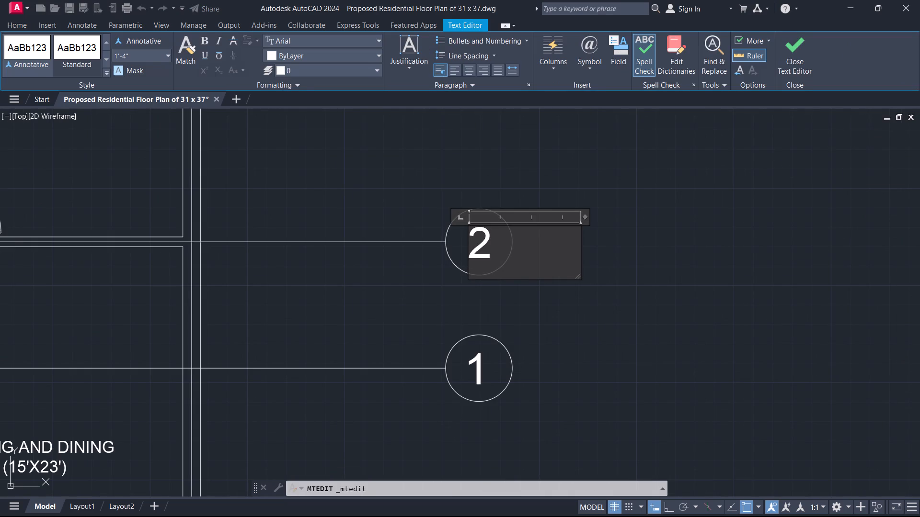
pyautogui.click(537, 212)
pyautogui.scroll(-1, 517, 267)
pyautogui.click(597, 176)
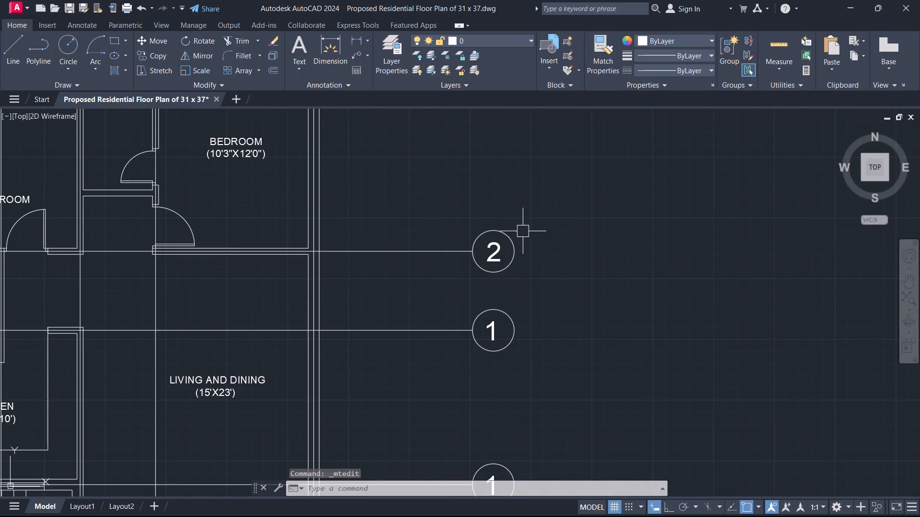
# Change the number in the third east-side circle from the north to 3.
pyautogui.moveTo(517, 292); pyautogui.dragTo(536, 225, button='middle')
pyautogui.scroll(2, 539, 276)
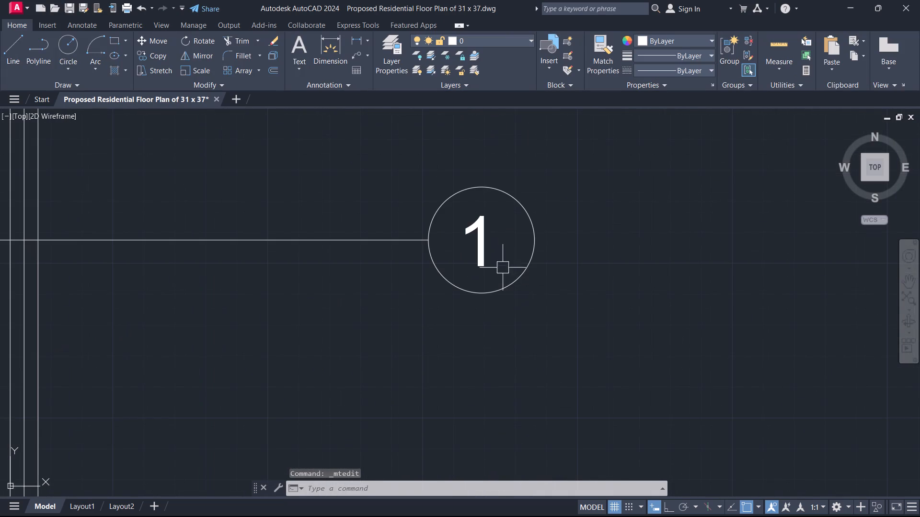
pyautogui.doubleClick(492, 257)
pyautogui.doubleClick(479, 255)
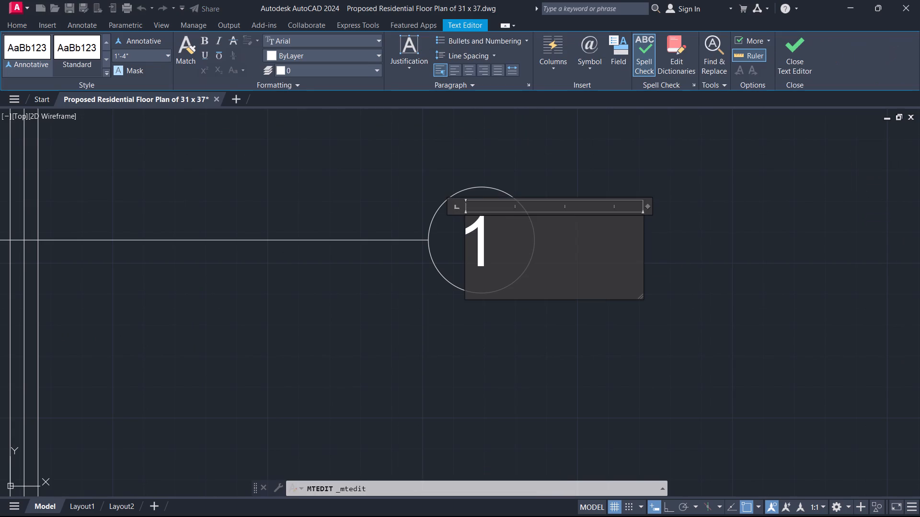
pyautogui.press('BackSpace')
pyautogui.press('3')
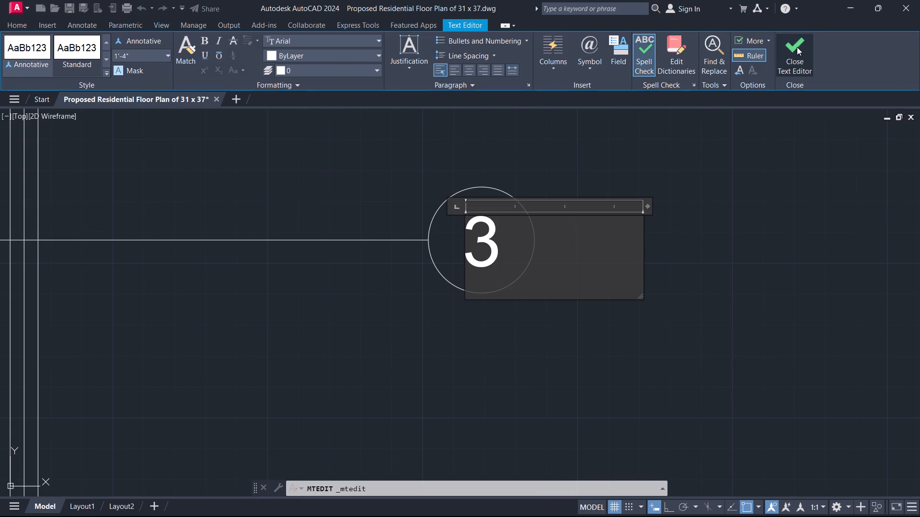
pyautogui.click(794, 49)
# Change the number in the fourth east-side circle from the north to 4.
pyautogui.scroll(-3, 656, 251)
pyautogui.moveTo(634, 255); pyautogui.dragTo(646, 166, button='middle')
pyautogui.scroll(3, 607, 268)
pyautogui.doubleClick(634, 236)
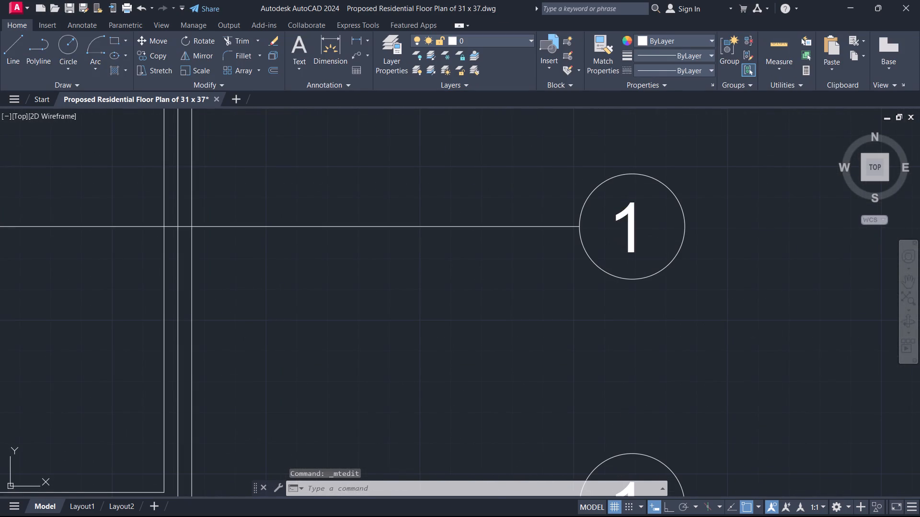
pyautogui.press('BackSpace')
pyautogui.press('4')
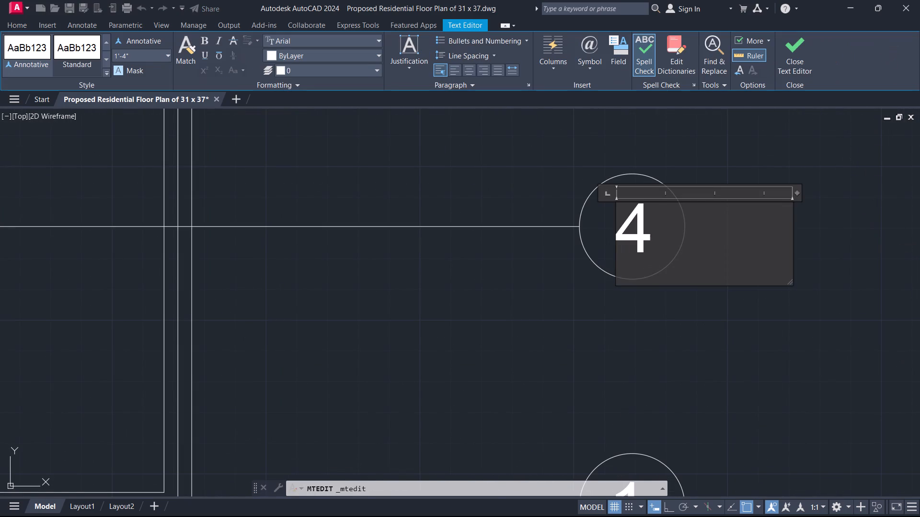
pyautogui.click(792, 53)
# Change the number in the fifth east-side circle, on the study room's north wall line, to 5.
pyautogui.scroll(-3, 699, 280)
pyautogui.moveTo(688, 296); pyautogui.dragTo(664, 172, button='middle')
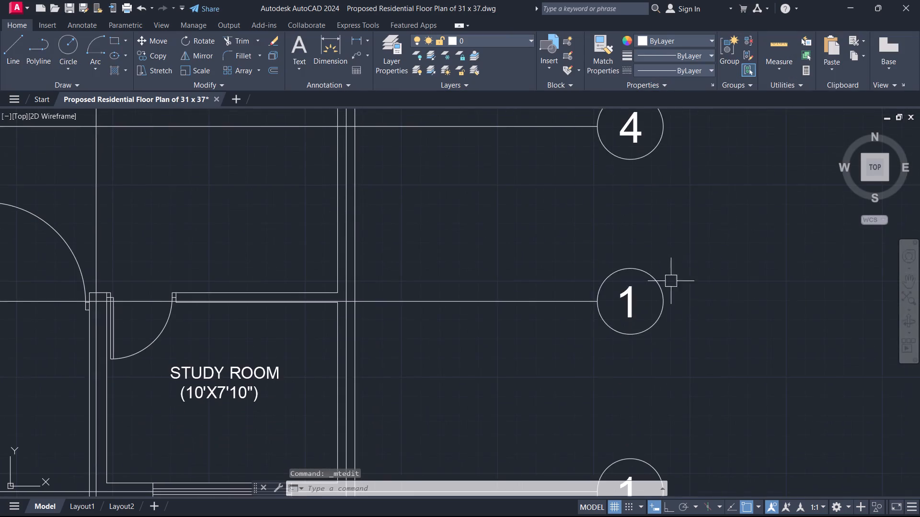
pyautogui.scroll(2, 652, 324)
pyautogui.doubleClick(598, 267)
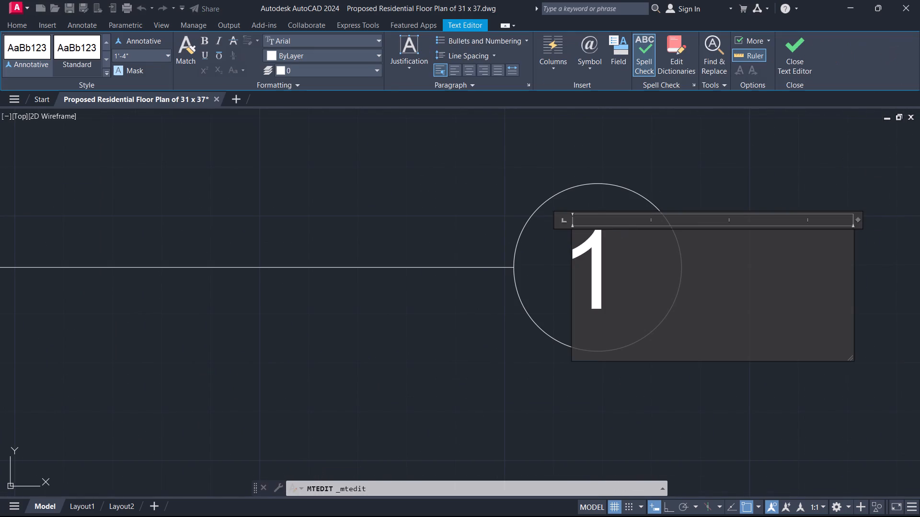
pyautogui.press('BackSpace')
pyautogui.press('5')
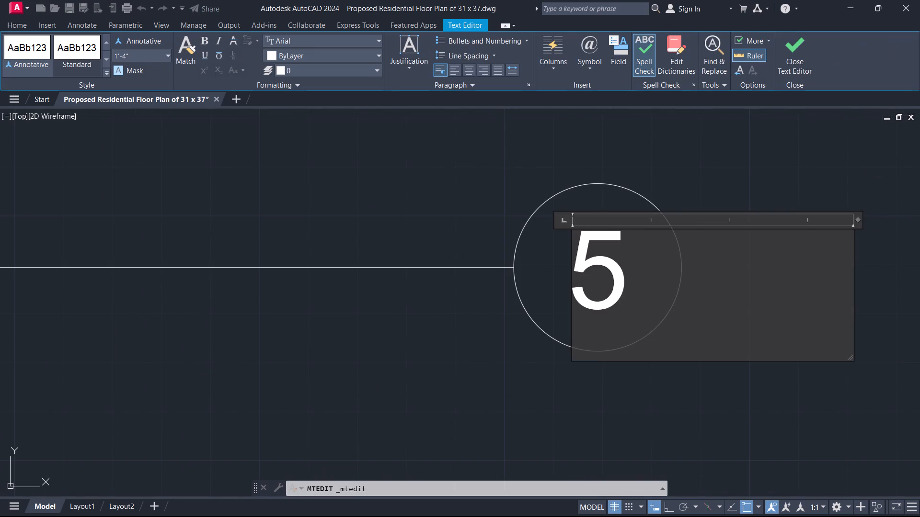
pyautogui.press('Return')
pyautogui.click(704, 138)
# Change the number in the southernmost east-side circle to 6.
pyautogui.scroll(-5, 677, 225)
pyautogui.scroll(1, 650, 261)
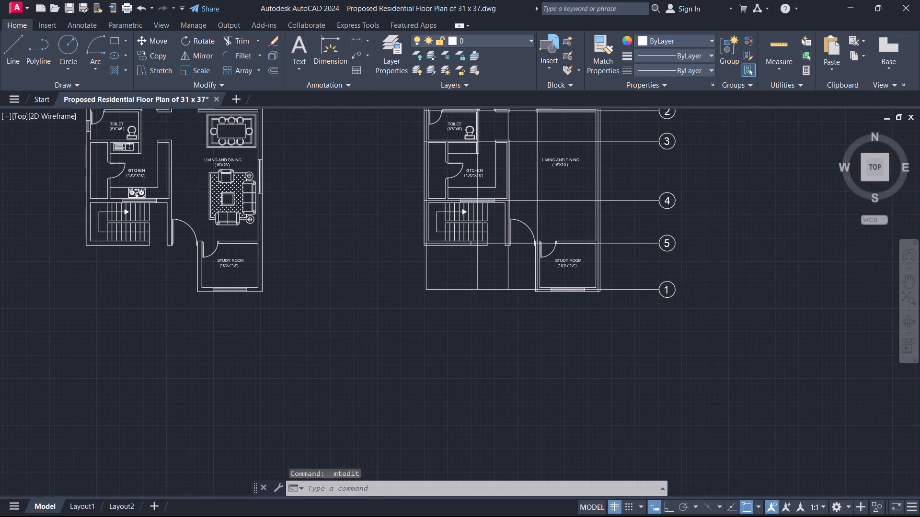
pyautogui.scroll(2, 650, 260)
pyautogui.doubleClick(697, 349)
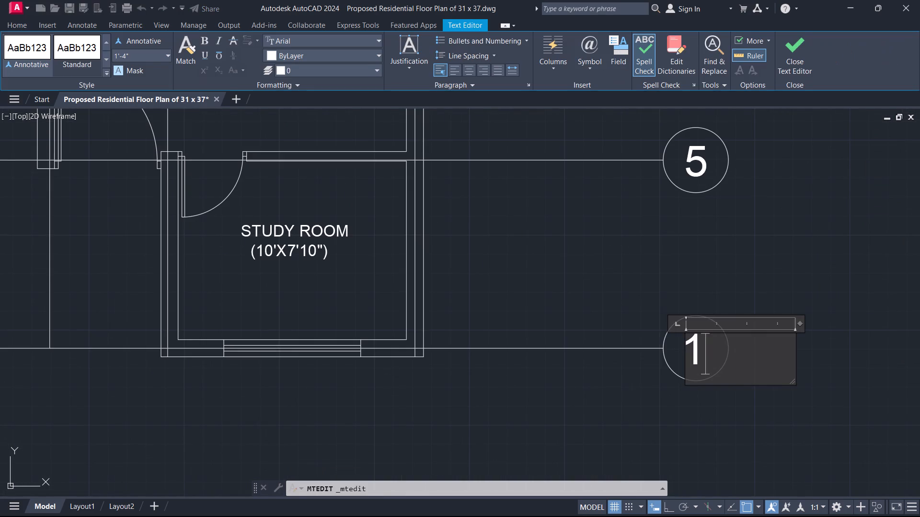
pyautogui.press('BackSpace')
pyautogui.press('6')
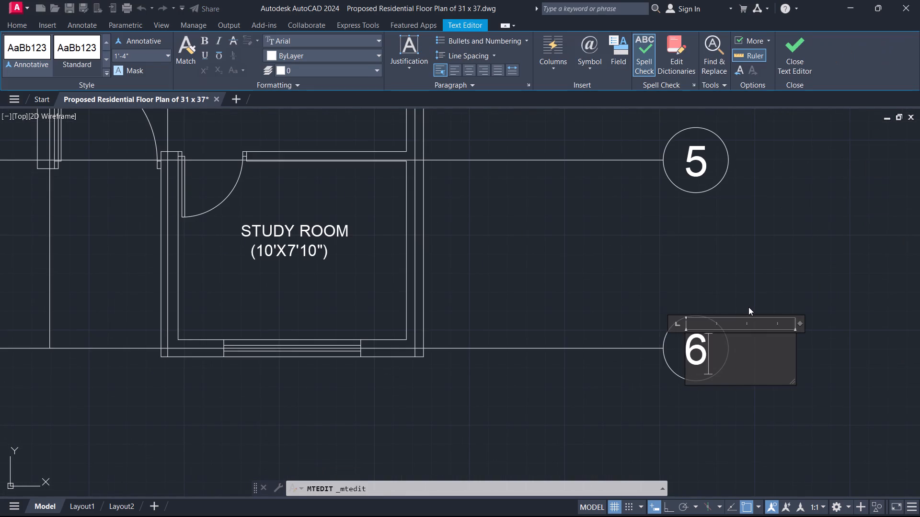
pyautogui.click(749, 306)
# Finish the label edit and delete the window in the study room's south wall on the gridded east plan.
pyautogui.scroll(-5, 631, 289)
pyautogui.scroll(1, 434, 290)
pyautogui.scroll(1, 645, 270)
pyautogui.moveTo(645, 270); pyautogui.dragTo(616, 309, button='middle')
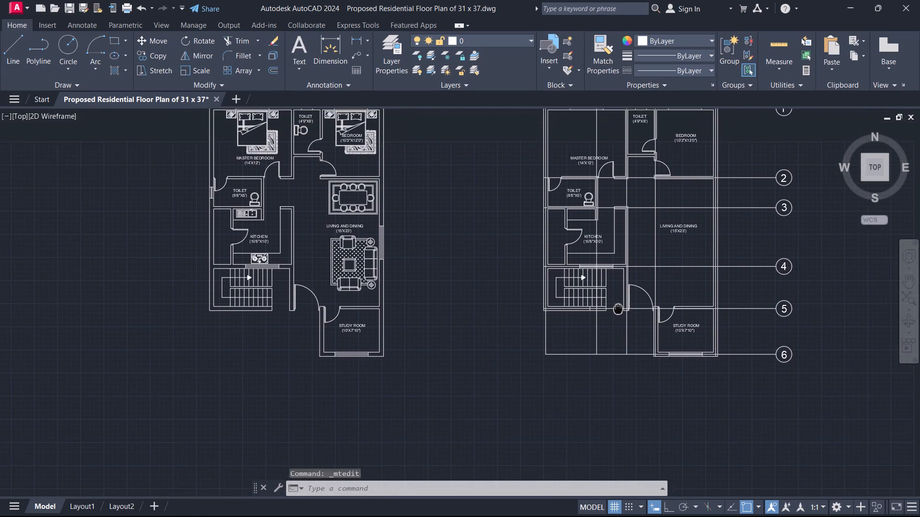
pyautogui.moveTo(616, 309); pyautogui.dragTo(614, 310, button='middle')
pyautogui.scroll(3, 676, 359)
pyautogui.moveTo(629, 337); pyautogui.dragTo(667, 366)
pyautogui.click(804, 389)
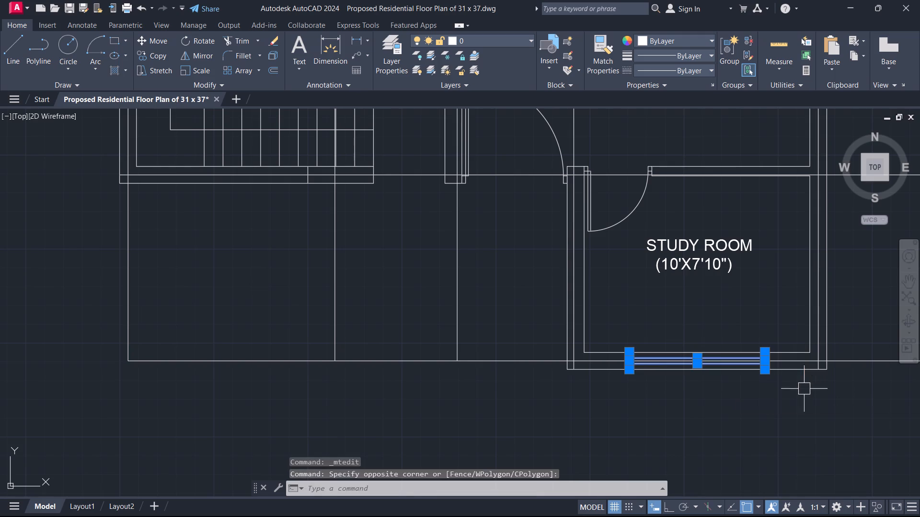
pyautogui.press('Delete')
# Delete the window between the kitchen and the staircase on the gridded east plan.
pyautogui.scroll(-3, 706, 417)
pyautogui.moveTo(644, 363); pyautogui.dragTo(663, 402, button='middle')
pyautogui.scroll(2, 644, 363)
pyautogui.moveTo(618, 366); pyautogui.dragTo(629, 422, button='middle')
pyautogui.scroll(1, 546, 325)
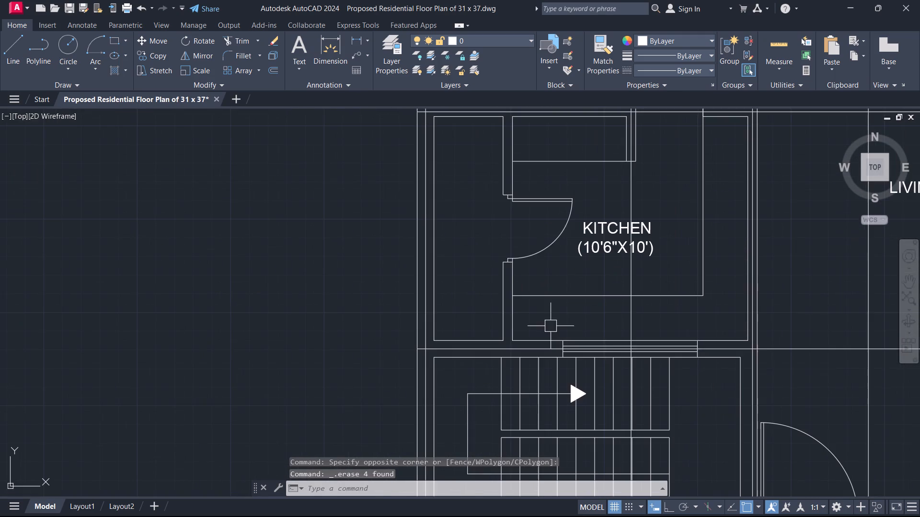
pyautogui.click(551, 326)
pyautogui.click(709, 363)
pyautogui.press('Delete')
# Delete the window in the master bedroom's north wall on the gridded east plan.
pyautogui.scroll(-3, 677, 354)
pyautogui.moveTo(676, 353); pyautogui.dragTo(701, 444, button='middle')
pyautogui.scroll(2, 665, 377)
pyautogui.scroll(1, 648, 331)
pyautogui.scroll(-2, 644, 318)
pyautogui.moveTo(644, 318); pyautogui.dragTo(644, 412, button='middle')
pyautogui.moveTo(644, 276); pyautogui.dragTo(656, 293)
pyautogui.click(718, 323)
pyautogui.press('Delete')
# Delete the window in the 4'9"X8' toilet's north wall on the gridded east plan.
pyautogui.click(741, 281)
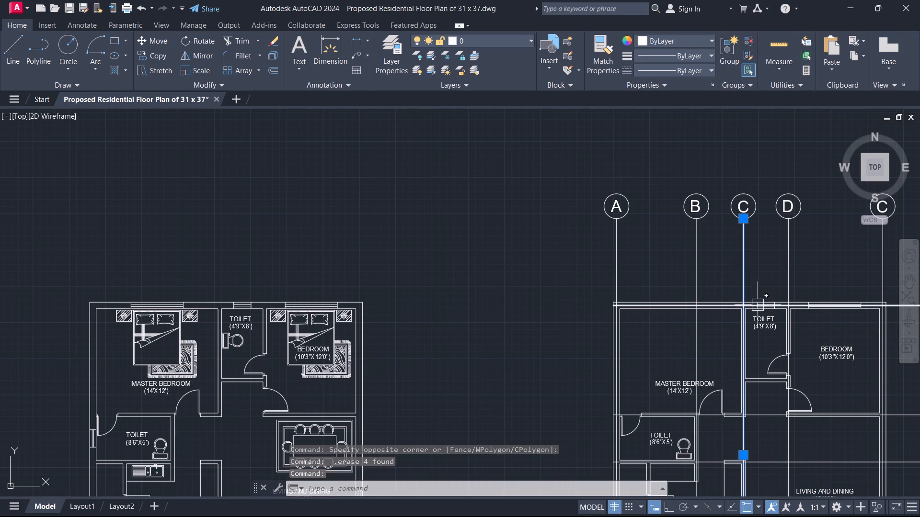
pyautogui.press('Escape')
pyautogui.click(757, 292)
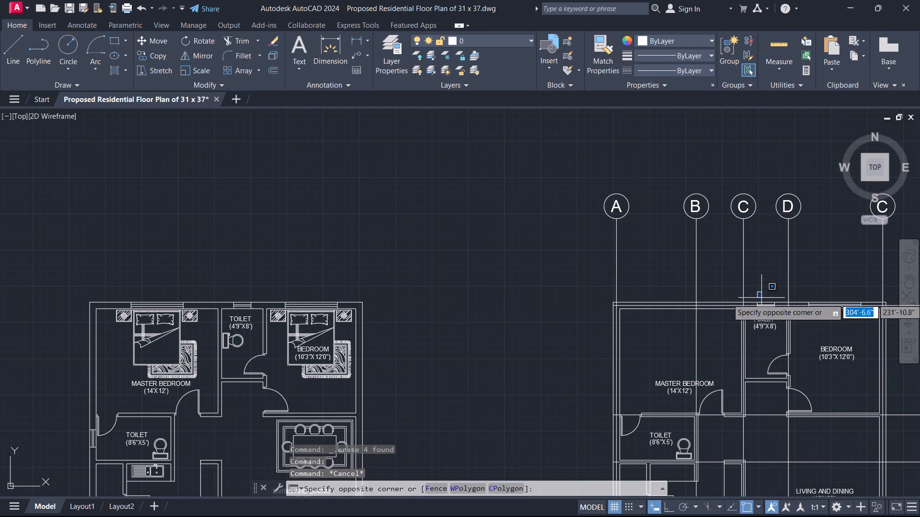
pyautogui.click(780, 317)
pyautogui.press('Delete')
# Delete the window in the 10'3"X12'0" bedroom's north wall on the gridded east plan.
pyautogui.moveTo(782, 324); pyautogui.dragTo(618, 318, button='middle')
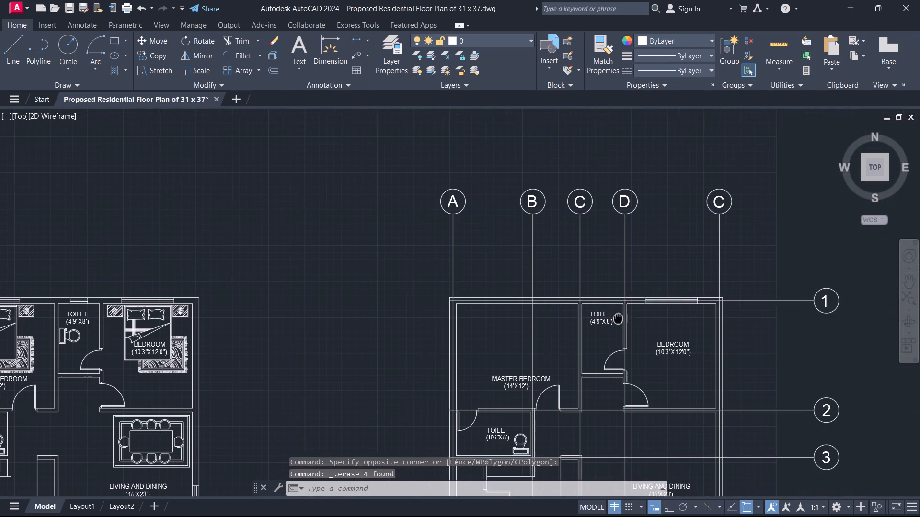
pyautogui.moveTo(618, 318); pyautogui.dragTo(621, 318, button='middle')
pyautogui.moveTo(633, 279); pyautogui.dragTo(642, 287)
pyautogui.press('Escape')
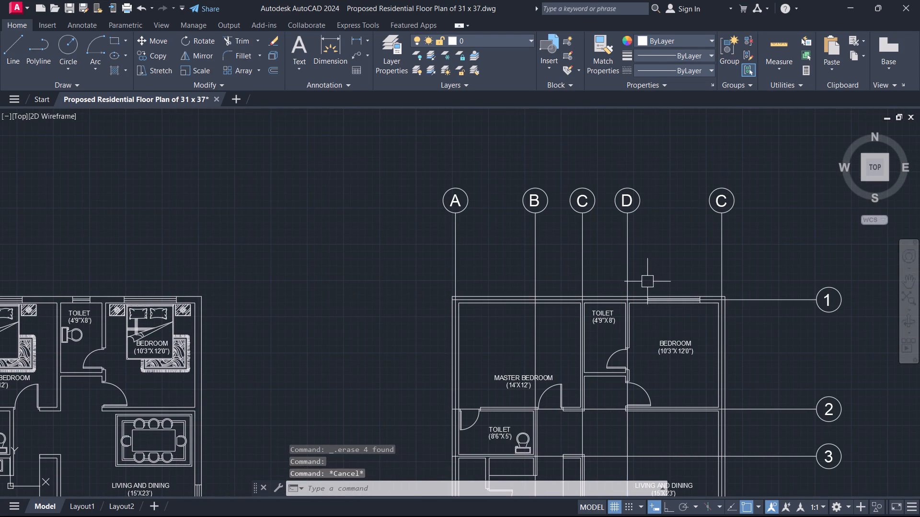
pyautogui.click(644, 278)
pyautogui.click(707, 320)
pyautogui.press('Delete')
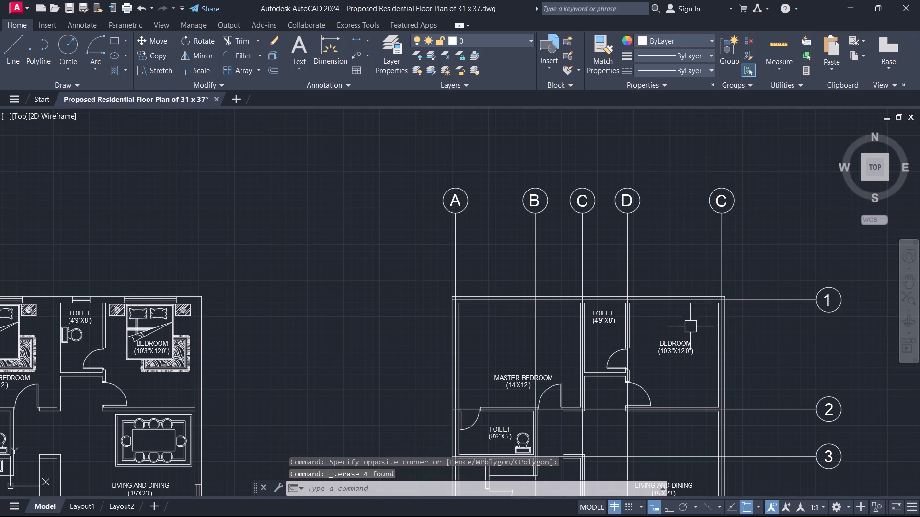
# Move the whole furnished floor plan about 21' straight east, closer to the gridded plan.
pyautogui.scroll(-1, 687, 329)
pyautogui.moveTo(671, 348); pyautogui.dragTo(708, 261, button='middle')
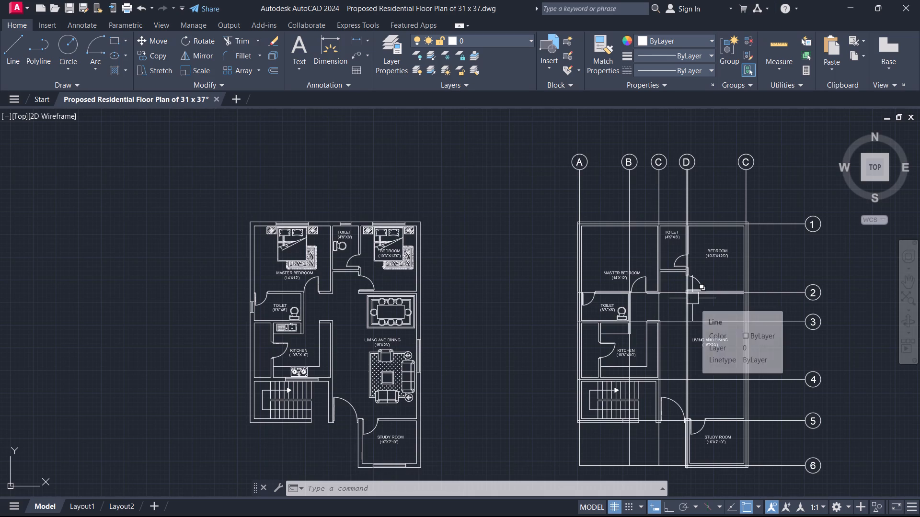
pyautogui.moveTo(592, 363); pyautogui.dragTo(572, 345, button='middle')
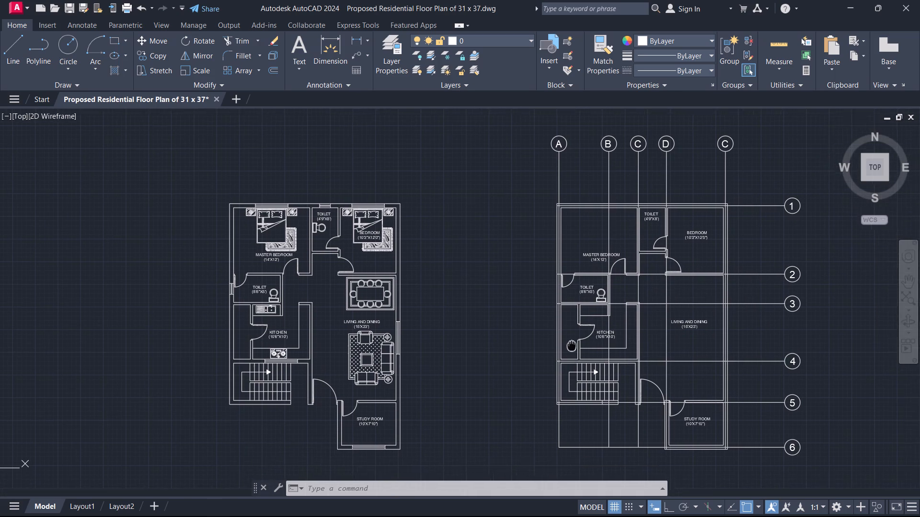
pyautogui.moveTo(572, 345); pyautogui.dragTo(507, 245, button='middle')
pyautogui.scroll(-1, 489, 361)
pyautogui.moveTo(492, 363); pyautogui.dragTo(593, 326, button='middle')
pyautogui.moveTo(520, 335); pyautogui.dragTo(521, 337, button='middle')
pyautogui.scroll(1, 520, 335)
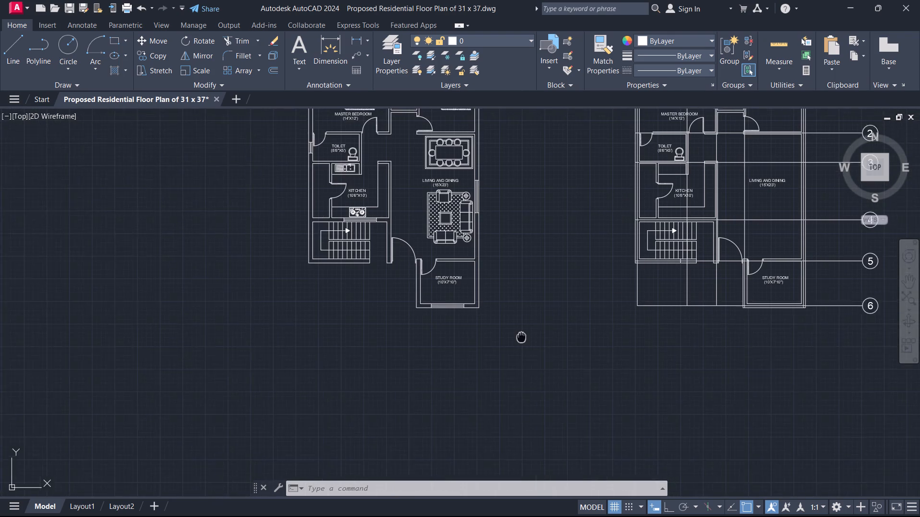
pyautogui.moveTo(521, 337); pyautogui.dragTo(523, 359, button='middle')
pyautogui.click(523, 360)
pyautogui.moveTo(387, 199); pyautogui.dragTo(459, 278, button='middle')
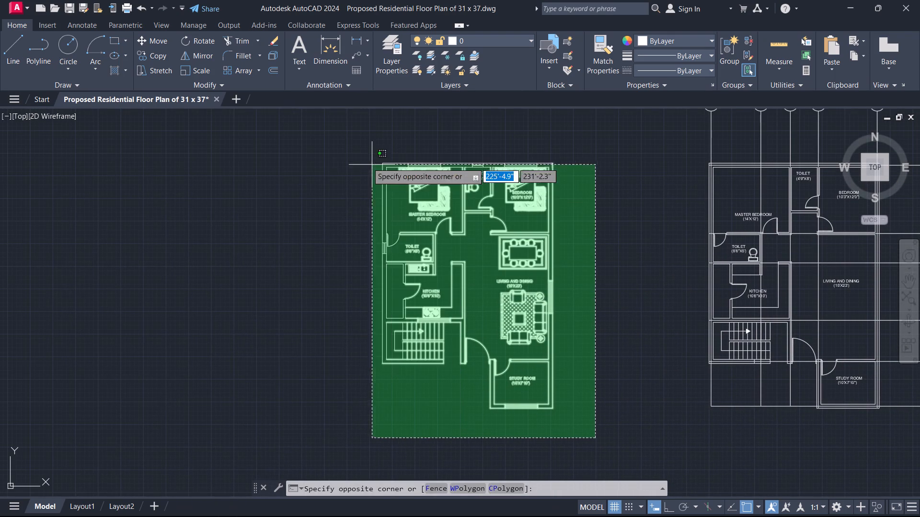
pyautogui.click(327, 148)
pyautogui.press('m')
pyautogui.press('space')
pyautogui.click(406, 216)
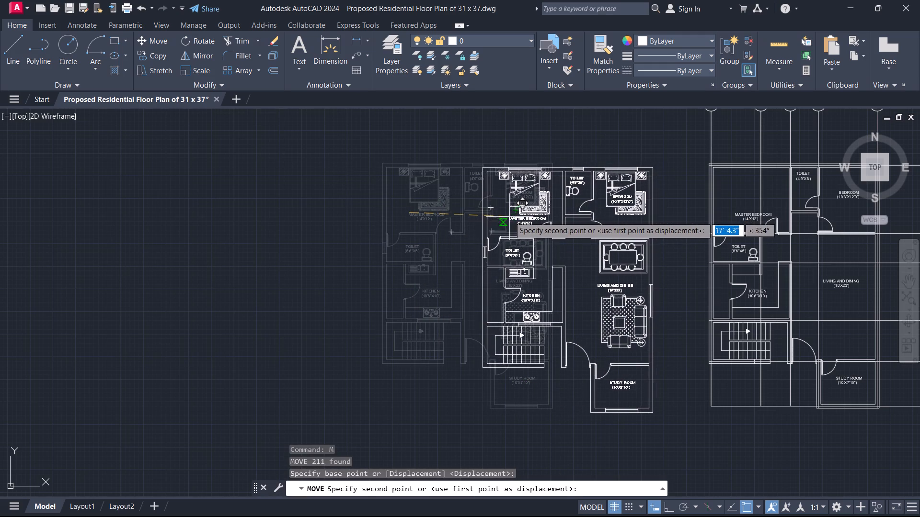
pyautogui.press('F8')
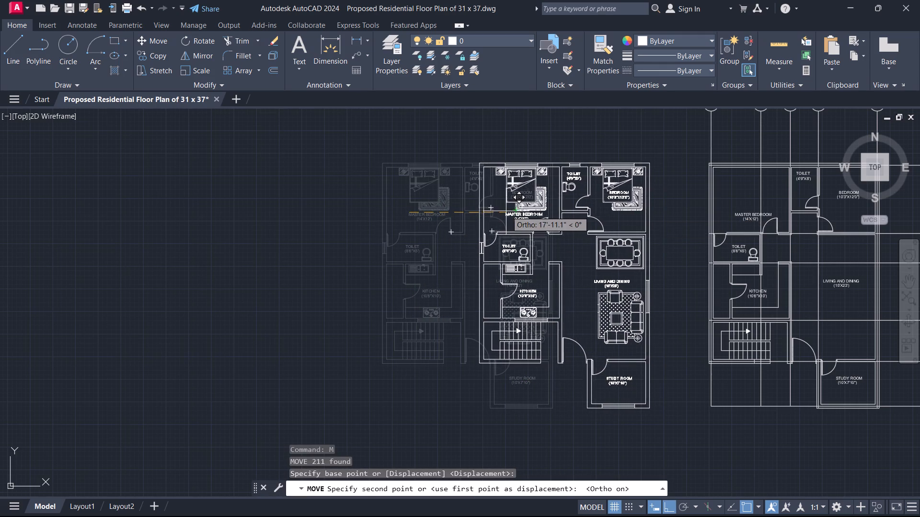
pyautogui.scroll(5, 529, 208)
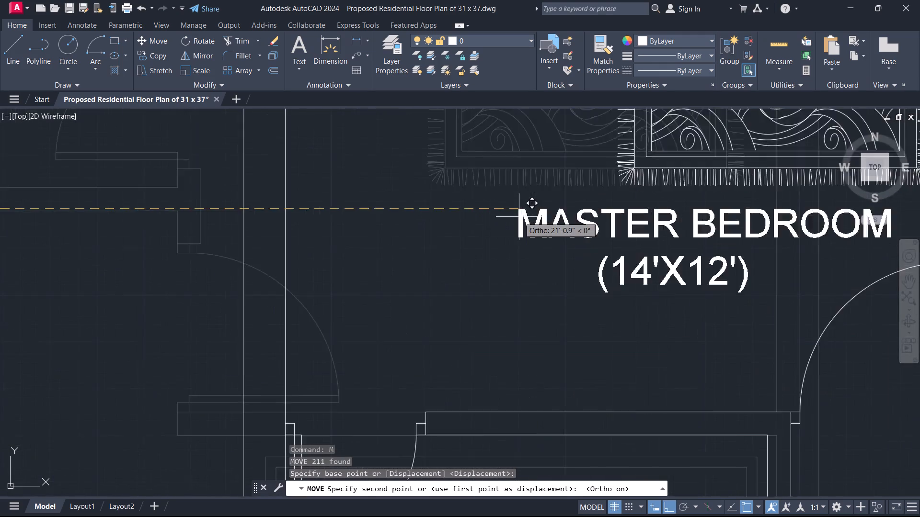
pyautogui.scroll(2, 519, 217)
pyautogui.press('F3')
pyautogui.scroll(-7, 519, 217)
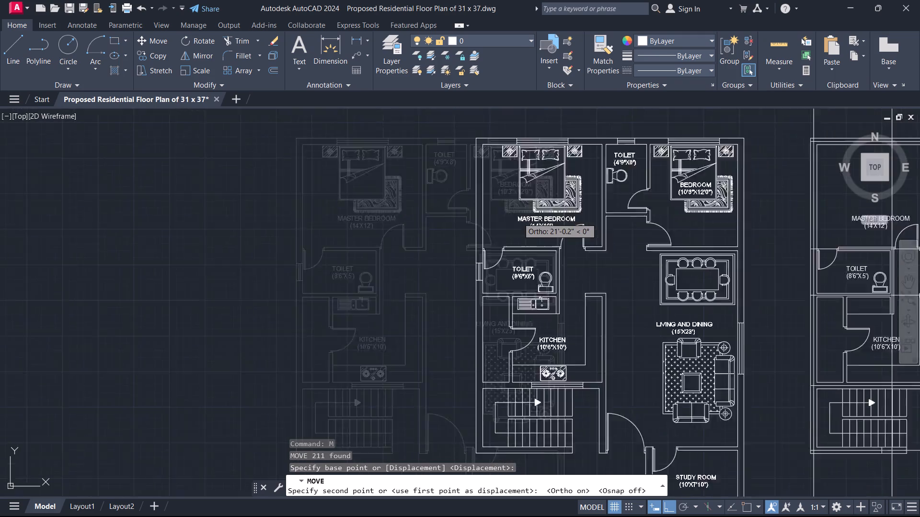
pyautogui.scroll(-2, 518, 218)
pyautogui.click(518, 218)
pyautogui.press('F3')
pyautogui.press('Escape')
# Add the multiline text FLOOR PLAN in the empty space south of the furnished plan.
pyautogui.moveTo(520, 226); pyautogui.dragTo(510, 225, button='middle')
pyautogui.scroll(1, 520, 226)
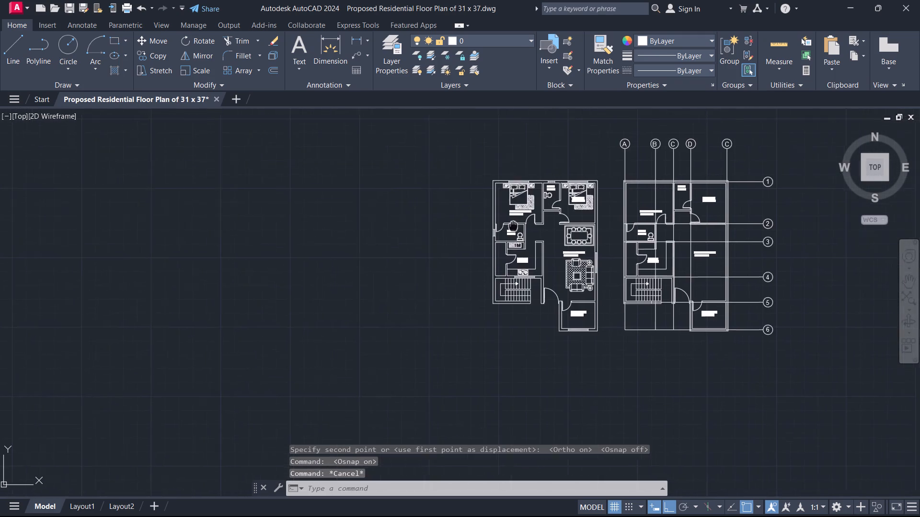
pyautogui.moveTo(510, 225); pyautogui.dragTo(412, 278, button='middle')
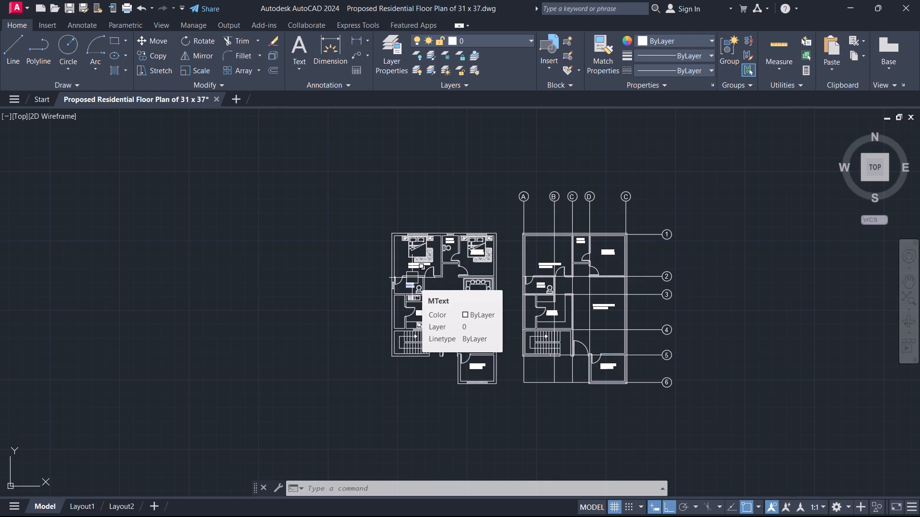
pyautogui.press('Escape')
pyautogui.moveTo(420, 394); pyautogui.dragTo(420, 394, button='middle')
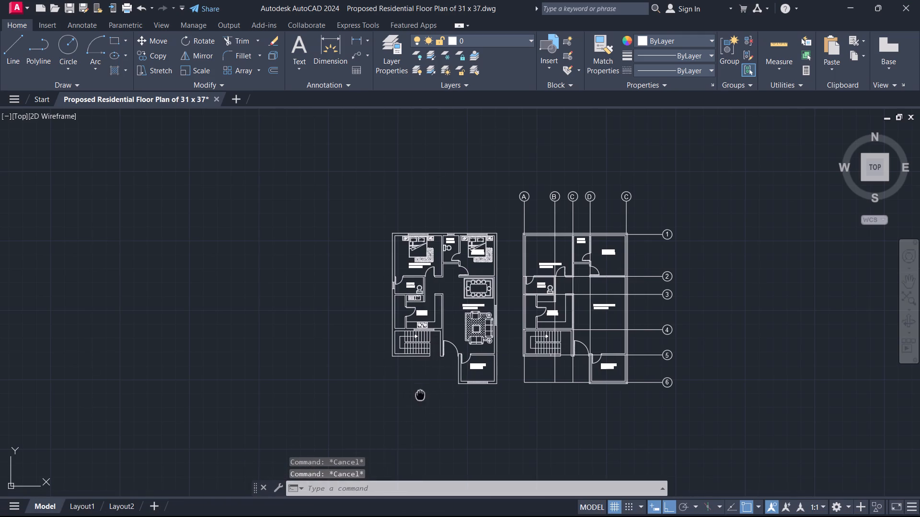
pyautogui.moveTo(420, 394); pyautogui.dragTo(554, 285, button='middle')
pyautogui.press('t')
pyautogui.press('space')
pyautogui.scroll(2, 531, 321)
pyautogui.click(546, 267)
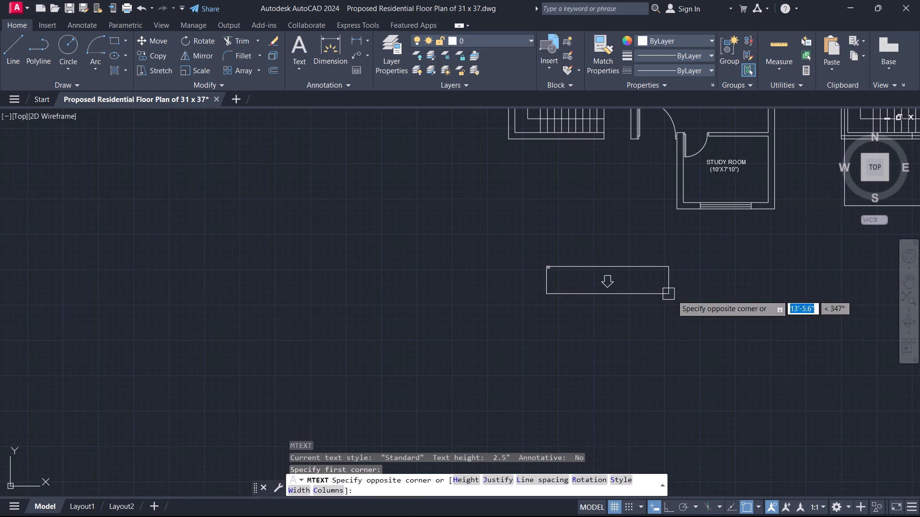
pyautogui.click(651, 309)
pyautogui.write('FLOOR')
pyautogui.press('space')
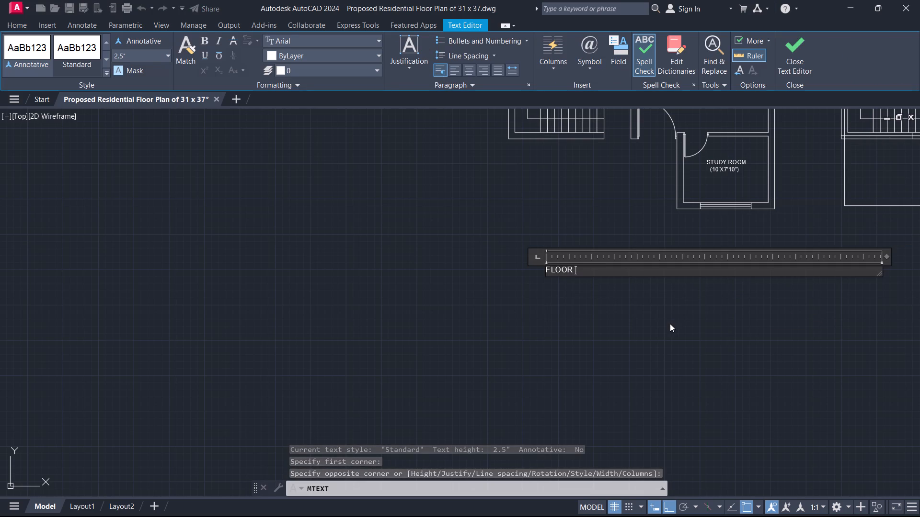
pyautogui.write('PLAM')
pyautogui.press('BackSpace')
pyautogui.press('n')
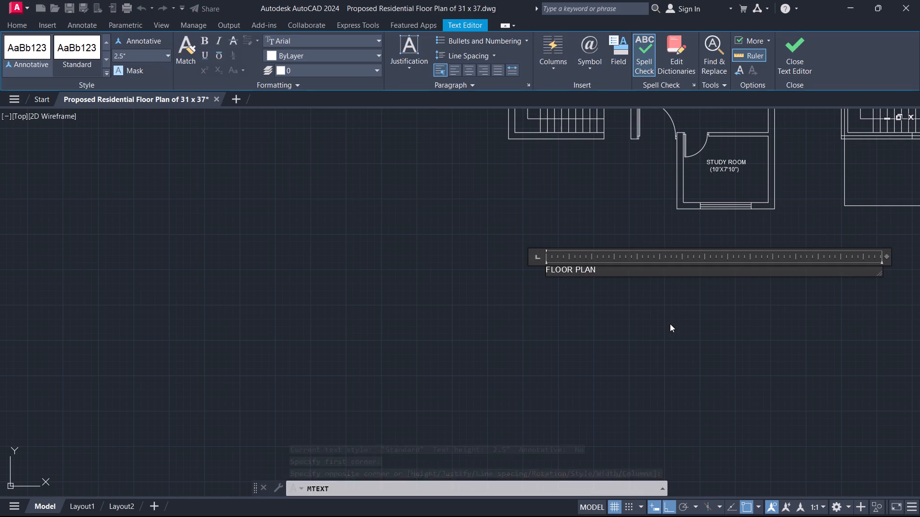
# Underline the FLOOR PLAN text at 1'-6" height and widen its text box so it fits on one line.
pyautogui.hotkey('ctrl', 'a')
pyautogui.hotkey('ctrl', 'y')
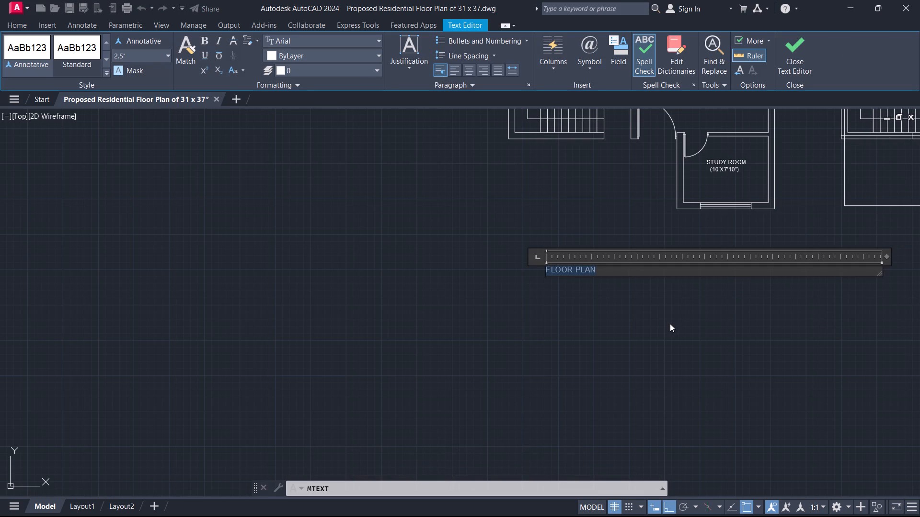
pyautogui.hotkey('ctrl', 'u')
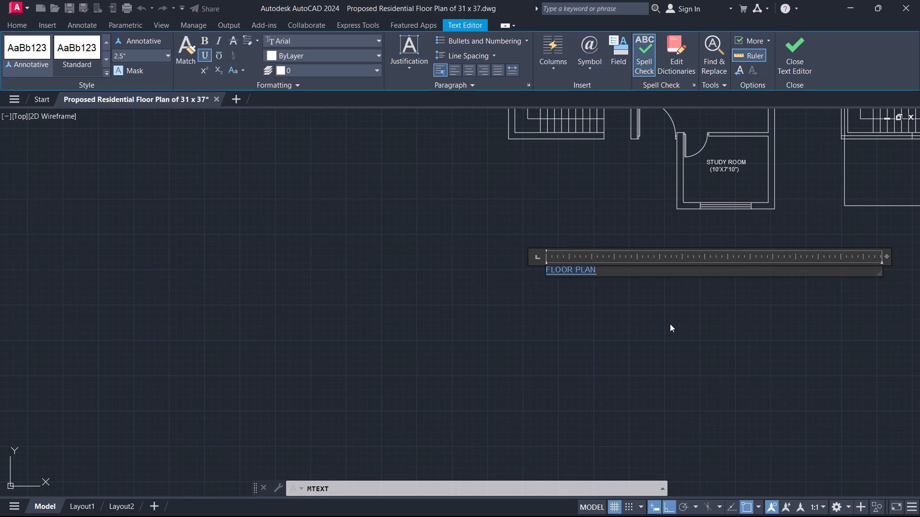
pyautogui.click(149, 55)
pyautogui.press('1')
pyautogui.press("'")
pyautogui.press('6')
pyautogui.press('Return')
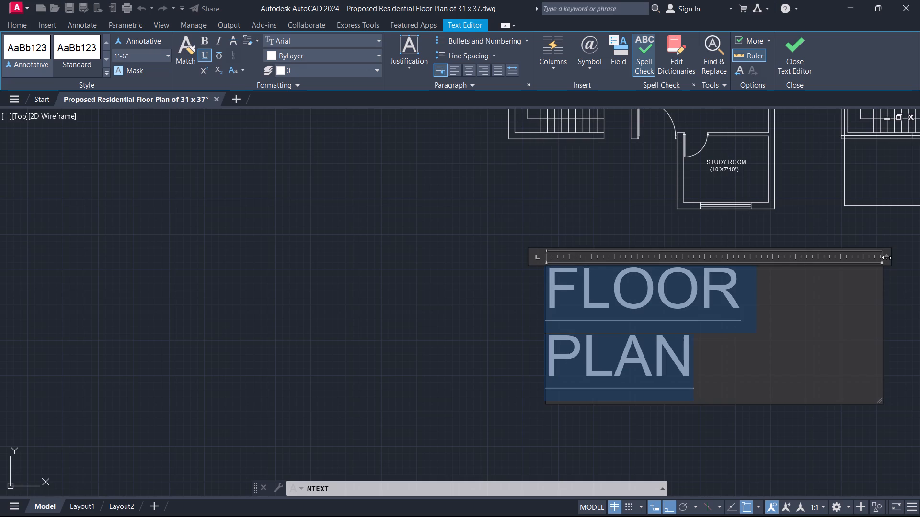
pyautogui.moveTo(886, 258); pyautogui.dragTo(919, 247)
pyautogui.moveTo(794, 54); pyautogui.dragTo(799, 60)
# Move the FLOOR PLAN title freely north-east so it sits closer beneath the furnished plan.
pyautogui.scroll(-2, 728, 202)
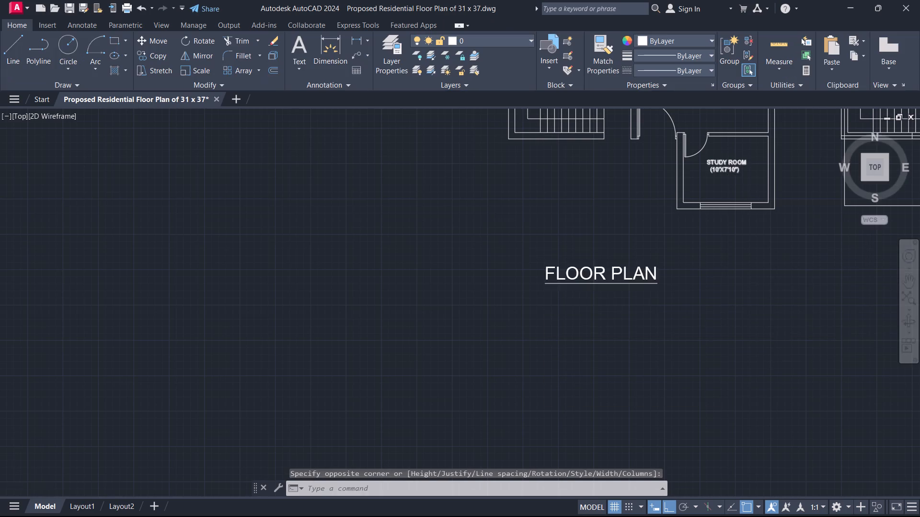
pyautogui.scroll(-1, 726, 203)
pyautogui.moveTo(711, 210); pyautogui.dragTo(700, 218, button='middle')
pyautogui.scroll(1, 649, 291)
pyautogui.moveTo(686, 265); pyautogui.dragTo(577, 400, button='middle')
pyautogui.scroll(2, 613, 352)
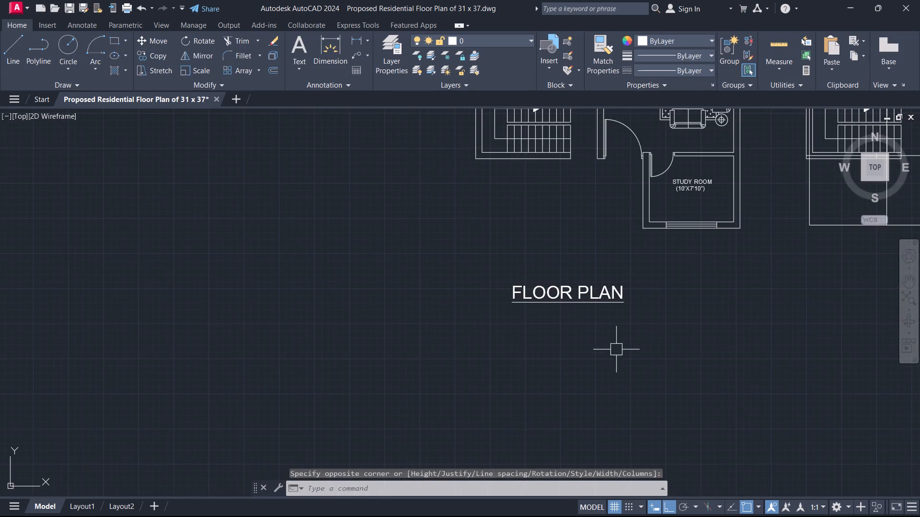
pyautogui.moveTo(613, 353); pyautogui.dragTo(604, 420, button='middle')
pyautogui.moveTo(604, 420); pyautogui.dragTo(598, 406)
pyautogui.click(564, 304)
pyautogui.press('m')
pyautogui.press('space')
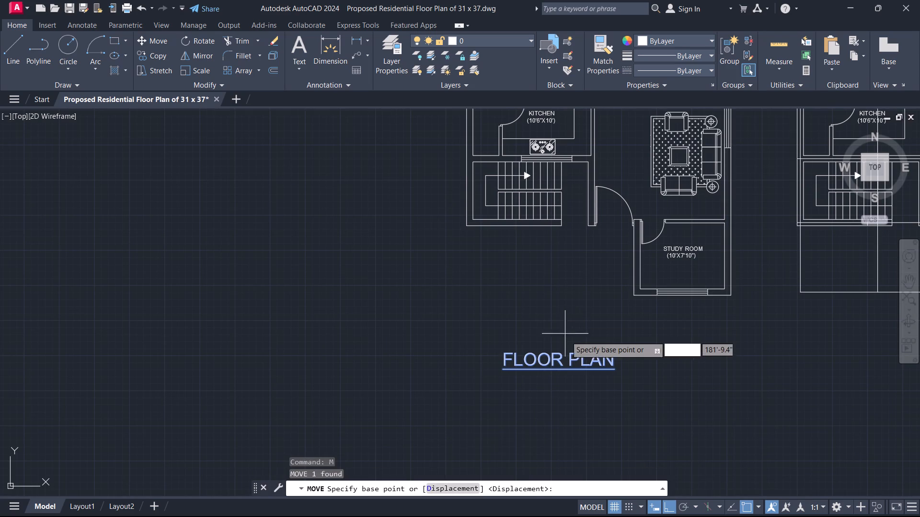
pyautogui.scroll(1, 570, 351)
pyautogui.moveTo(570, 352); pyautogui.dragTo(575, 351)
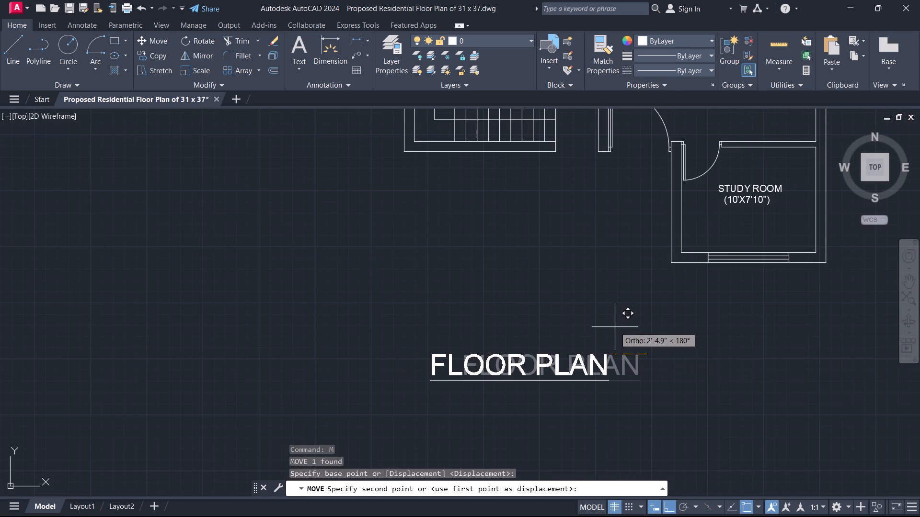
pyautogui.press('F3')
pyautogui.press('F8')
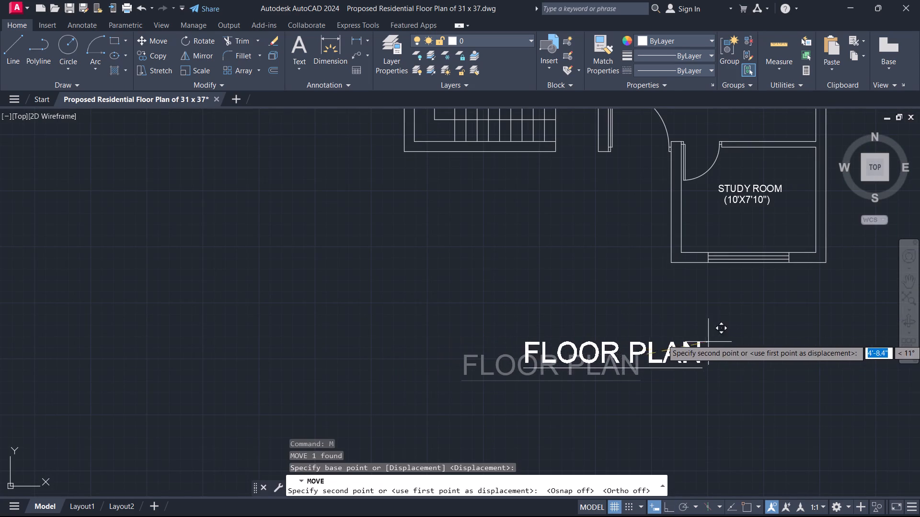
pyautogui.click(691, 312)
pyautogui.press('Escape')
pyautogui.scroll(-1, 691, 333)
pyautogui.moveTo(691, 333); pyautogui.dragTo(598, 355, button='middle')
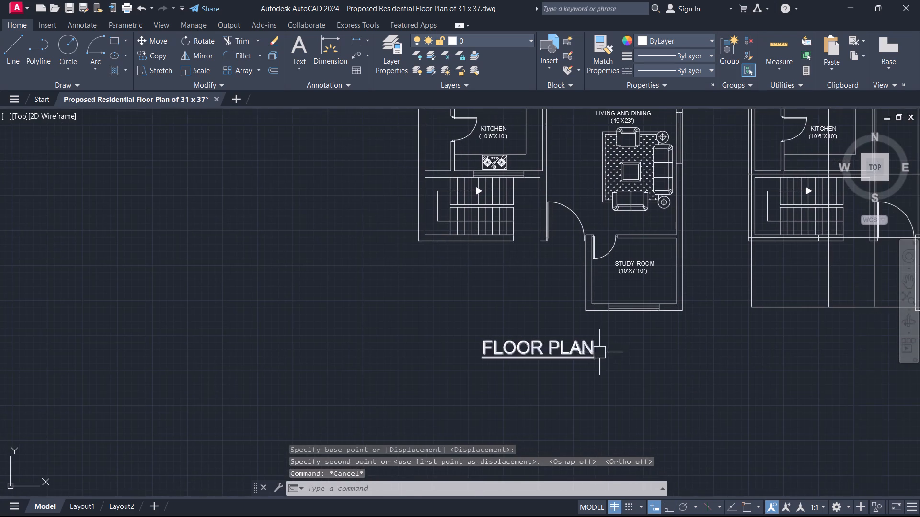
# Copy the FLOOR PLAN title east so the copy sits beneath the gridded plan.
pyautogui.click(600, 350)
pyautogui.click(576, 352)
pyautogui.press('c')
pyautogui.press('o')
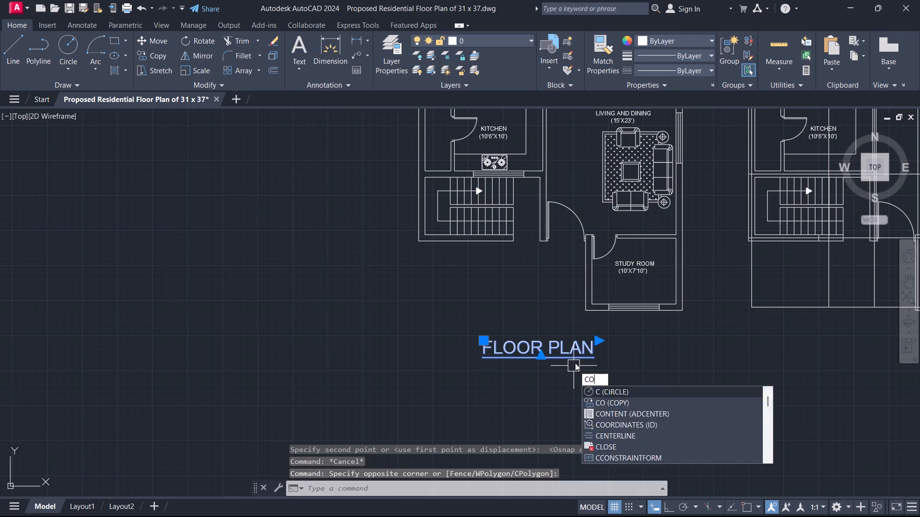
pyautogui.press('space')
pyautogui.click(562, 360)
pyautogui.moveTo(625, 364); pyautogui.dragTo(340, 354, button='middle')
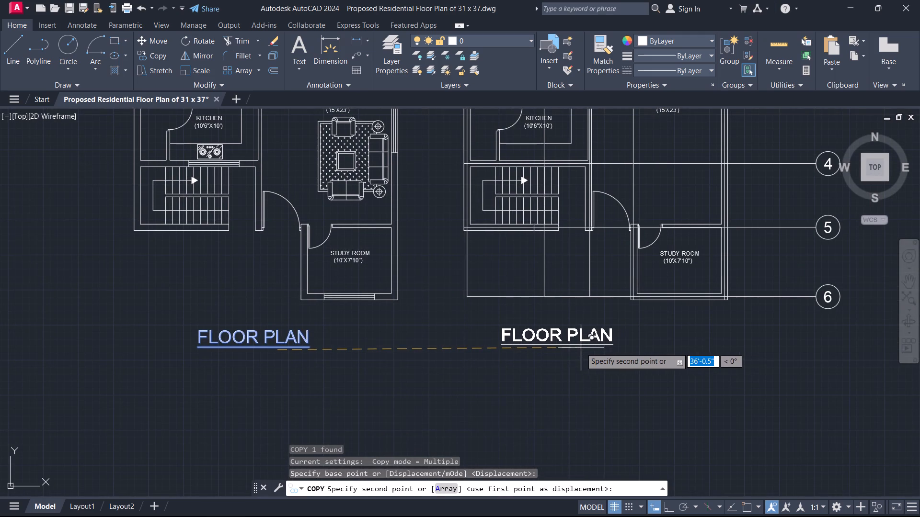
pyautogui.click(621, 347)
pyautogui.press('Escape')
# Change the copied title's text to CENTER LINE DIAGRAM and widen its text box so it fits on one line.
pyautogui.doubleClick(607, 341)
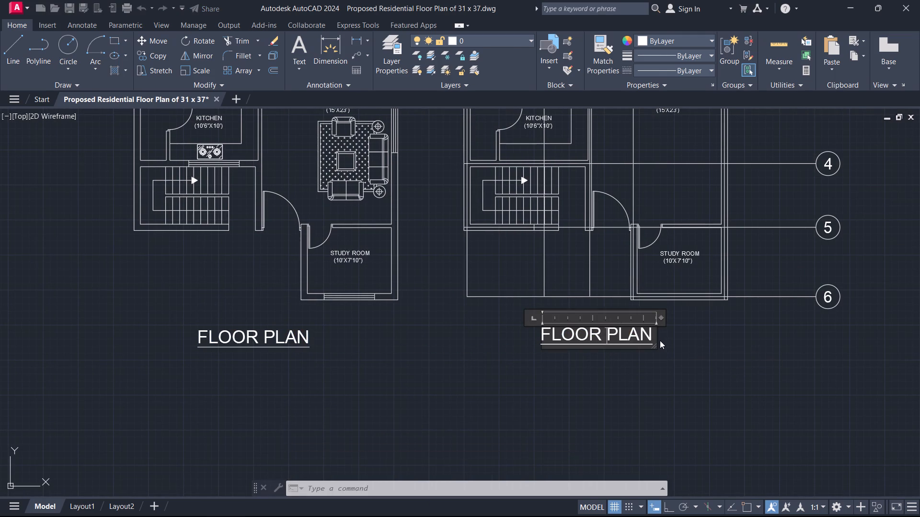
pyautogui.hotkey('ctrl', 'a')
pyautogui.write('CENTE')
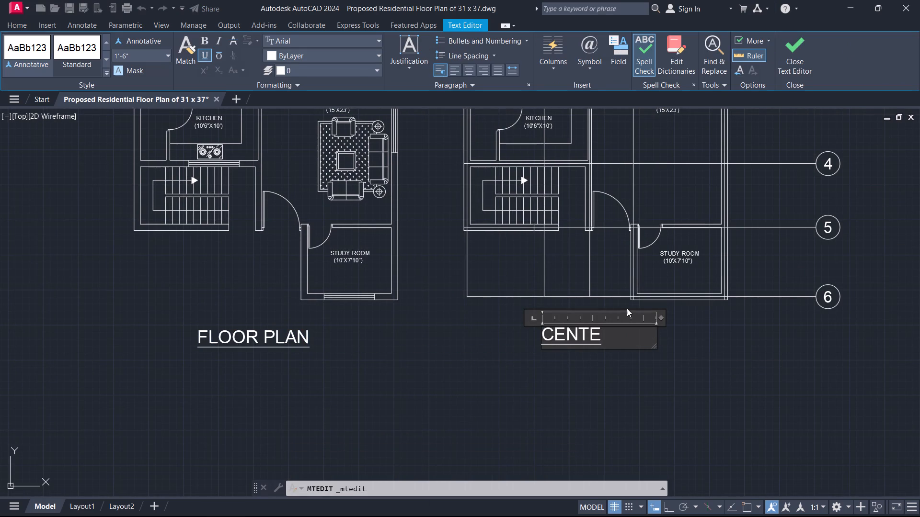
pyautogui.write('R')
pyautogui.press('space')
pyautogui.write('LINE DIAGRAM')
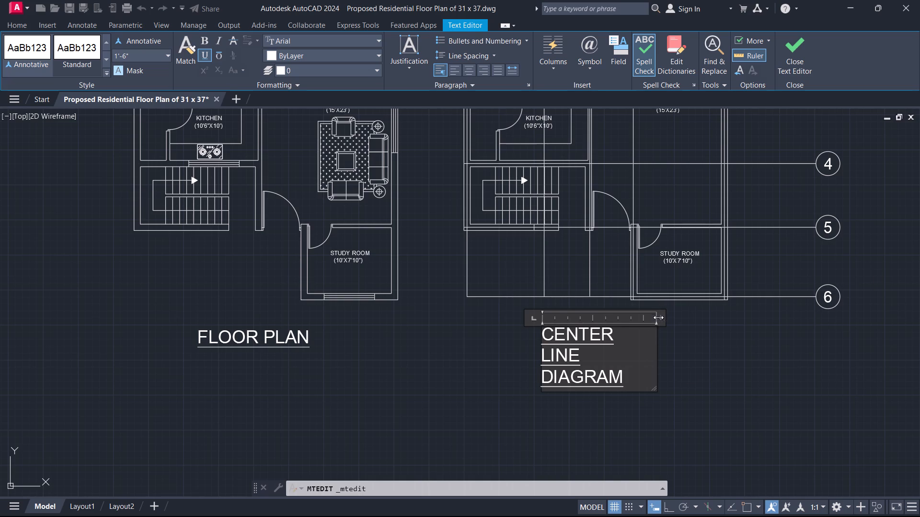
pyautogui.moveTo(658, 318); pyautogui.dragTo(822, 326)
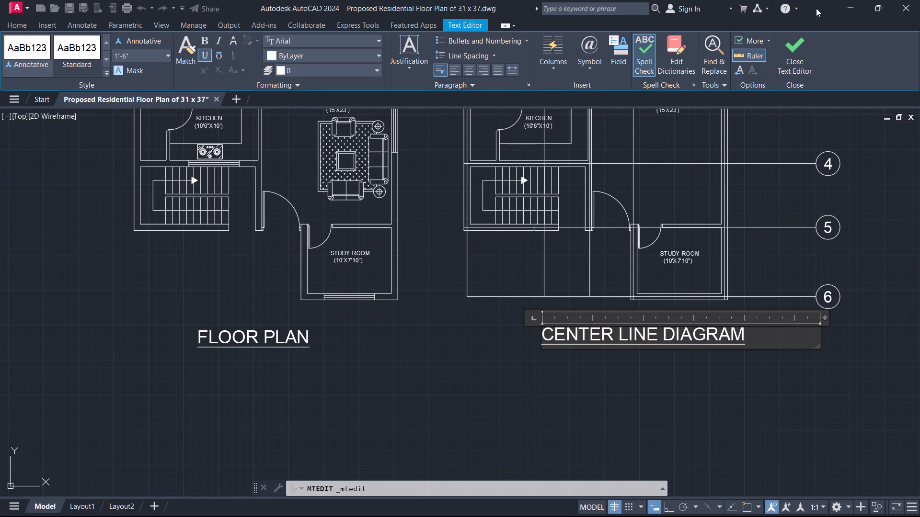
pyautogui.click(794, 50)
# Move the CENTER LINE DIAGRAM title slightly west beneath the gridded plan.
pyautogui.click(661, 343)
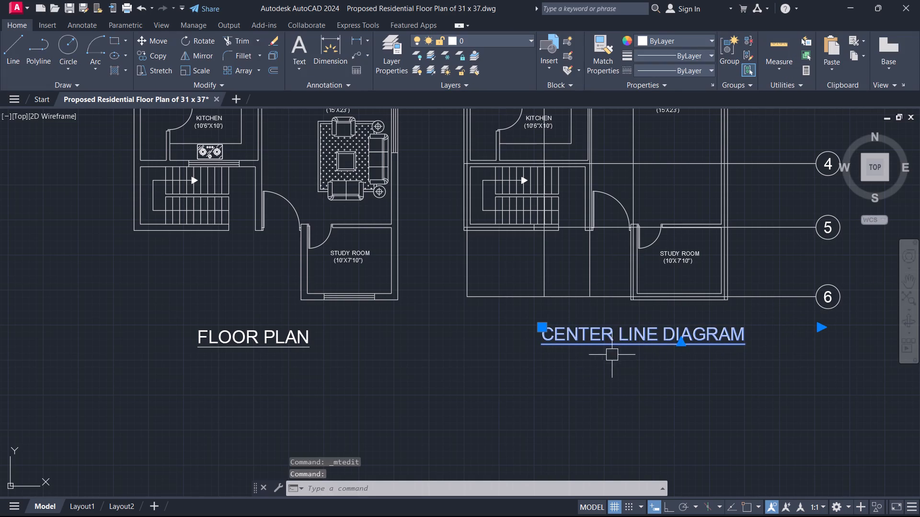
pyautogui.write('M')
pyautogui.press('space')
pyautogui.scroll(2, 611, 354)
pyautogui.click(626, 318)
pyautogui.click(543, 315)
pyautogui.press('Escape')
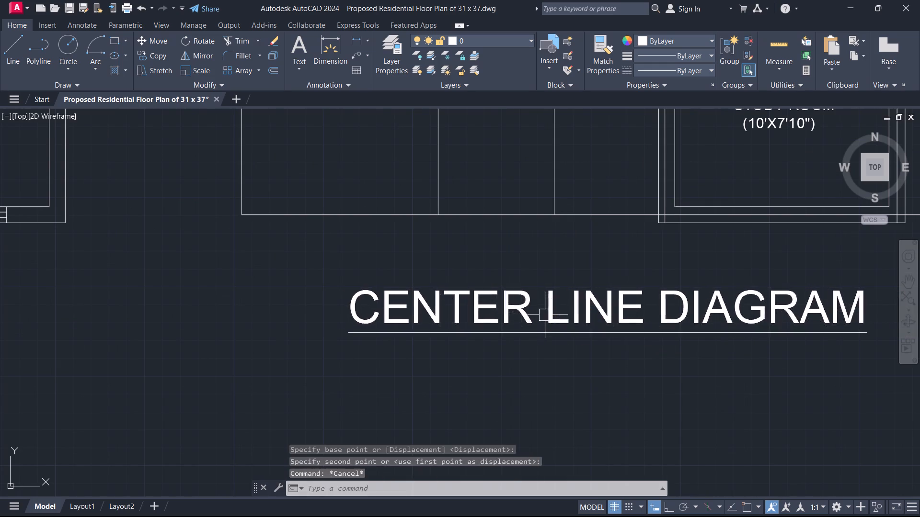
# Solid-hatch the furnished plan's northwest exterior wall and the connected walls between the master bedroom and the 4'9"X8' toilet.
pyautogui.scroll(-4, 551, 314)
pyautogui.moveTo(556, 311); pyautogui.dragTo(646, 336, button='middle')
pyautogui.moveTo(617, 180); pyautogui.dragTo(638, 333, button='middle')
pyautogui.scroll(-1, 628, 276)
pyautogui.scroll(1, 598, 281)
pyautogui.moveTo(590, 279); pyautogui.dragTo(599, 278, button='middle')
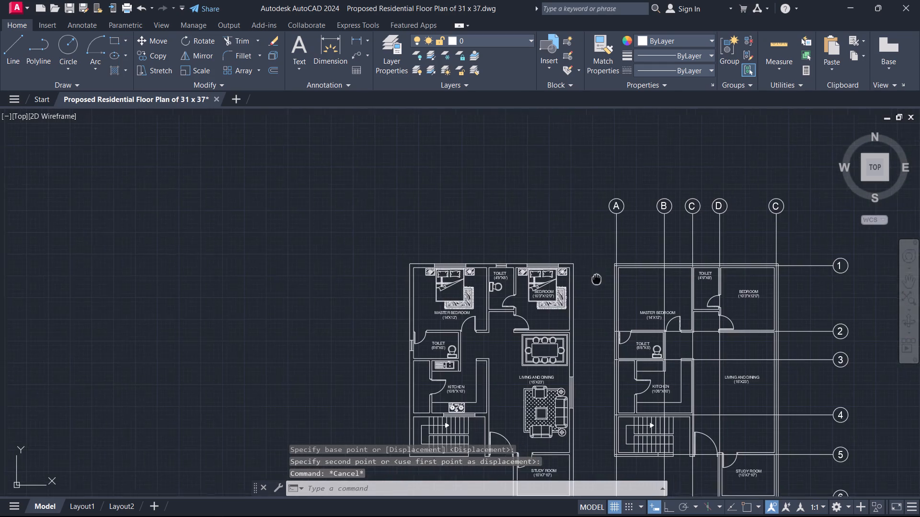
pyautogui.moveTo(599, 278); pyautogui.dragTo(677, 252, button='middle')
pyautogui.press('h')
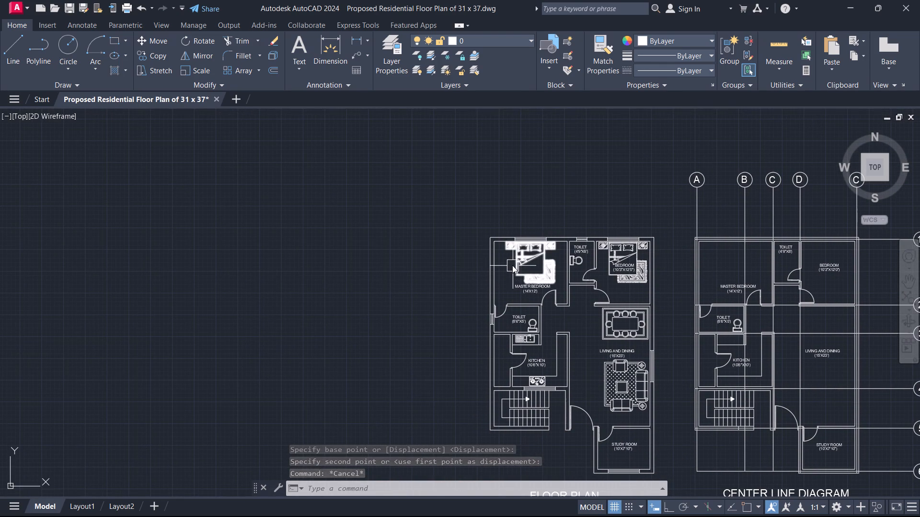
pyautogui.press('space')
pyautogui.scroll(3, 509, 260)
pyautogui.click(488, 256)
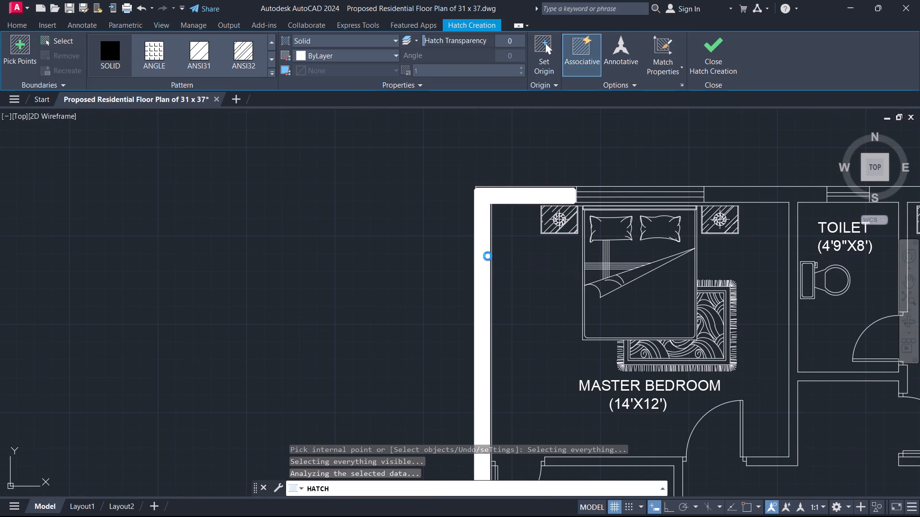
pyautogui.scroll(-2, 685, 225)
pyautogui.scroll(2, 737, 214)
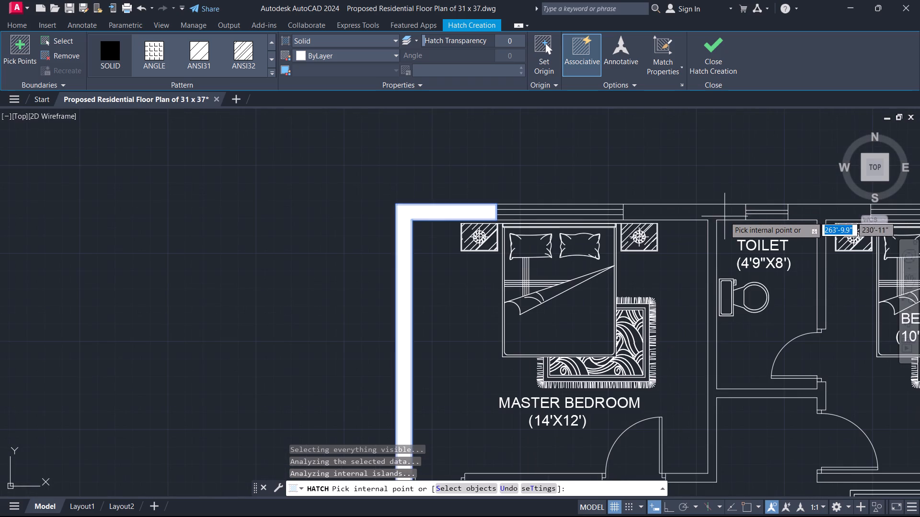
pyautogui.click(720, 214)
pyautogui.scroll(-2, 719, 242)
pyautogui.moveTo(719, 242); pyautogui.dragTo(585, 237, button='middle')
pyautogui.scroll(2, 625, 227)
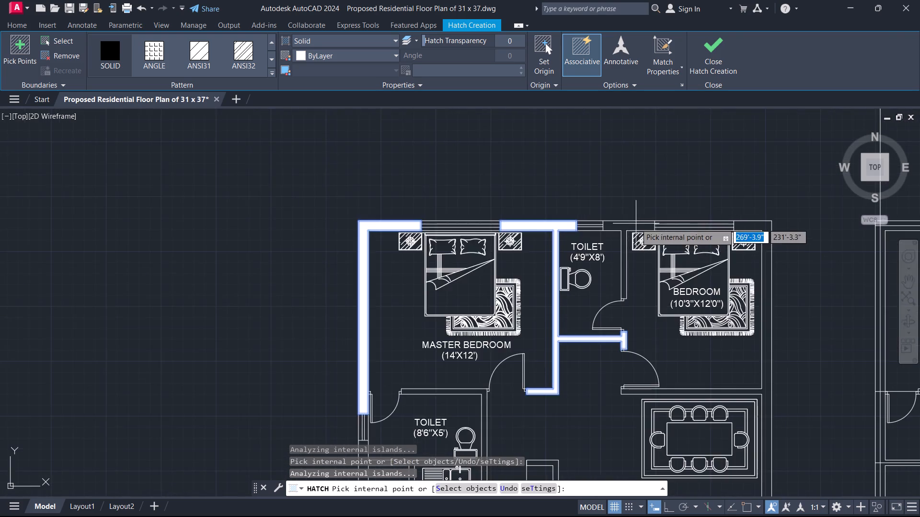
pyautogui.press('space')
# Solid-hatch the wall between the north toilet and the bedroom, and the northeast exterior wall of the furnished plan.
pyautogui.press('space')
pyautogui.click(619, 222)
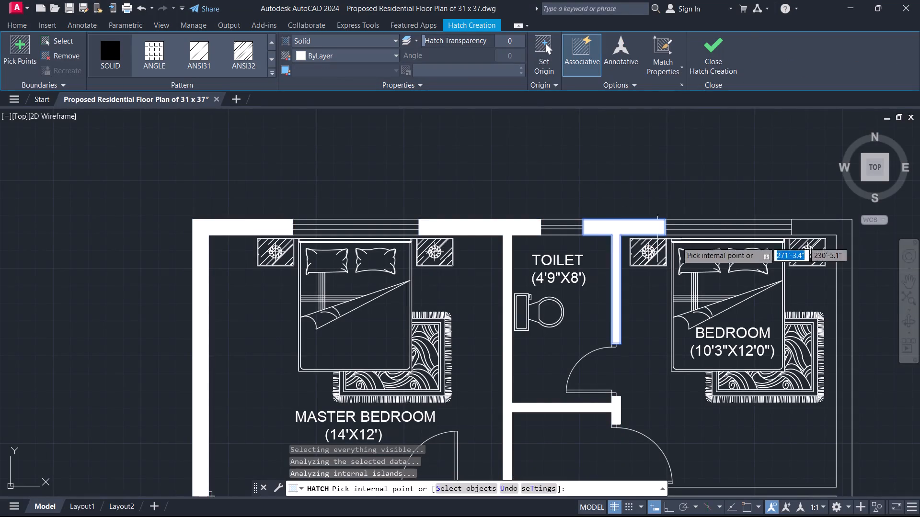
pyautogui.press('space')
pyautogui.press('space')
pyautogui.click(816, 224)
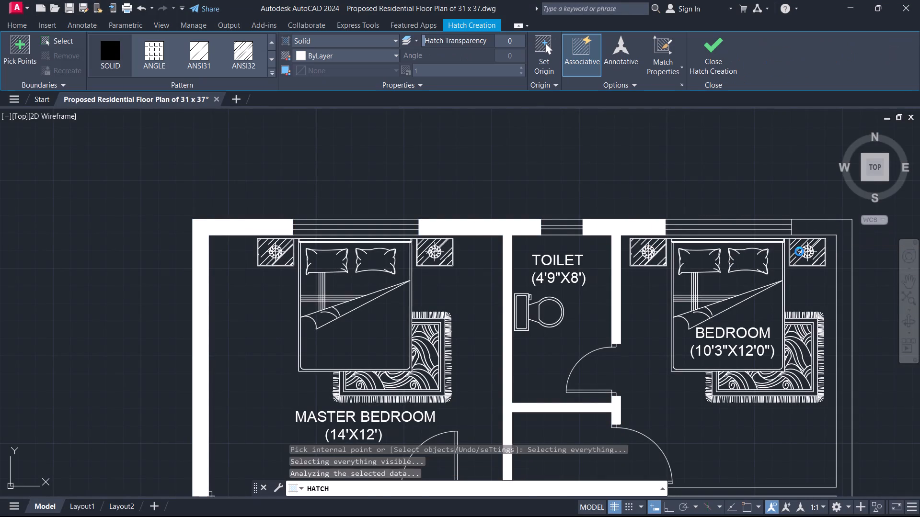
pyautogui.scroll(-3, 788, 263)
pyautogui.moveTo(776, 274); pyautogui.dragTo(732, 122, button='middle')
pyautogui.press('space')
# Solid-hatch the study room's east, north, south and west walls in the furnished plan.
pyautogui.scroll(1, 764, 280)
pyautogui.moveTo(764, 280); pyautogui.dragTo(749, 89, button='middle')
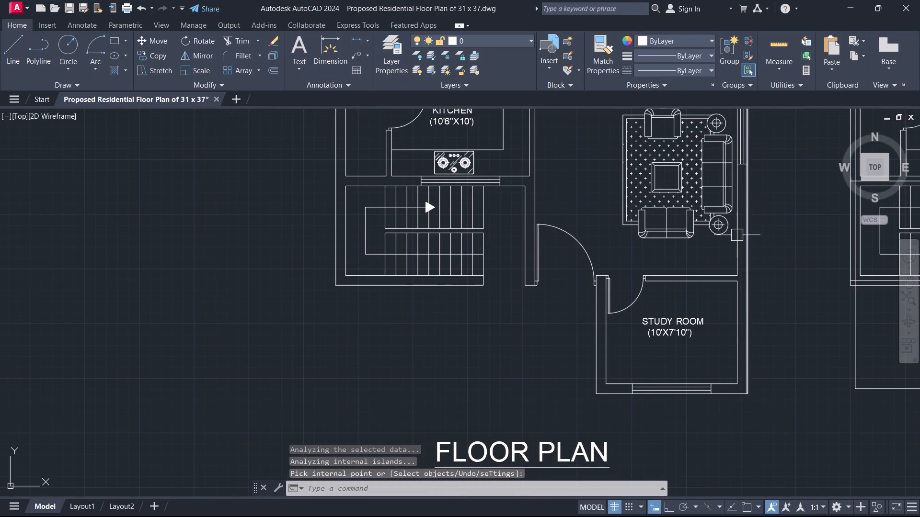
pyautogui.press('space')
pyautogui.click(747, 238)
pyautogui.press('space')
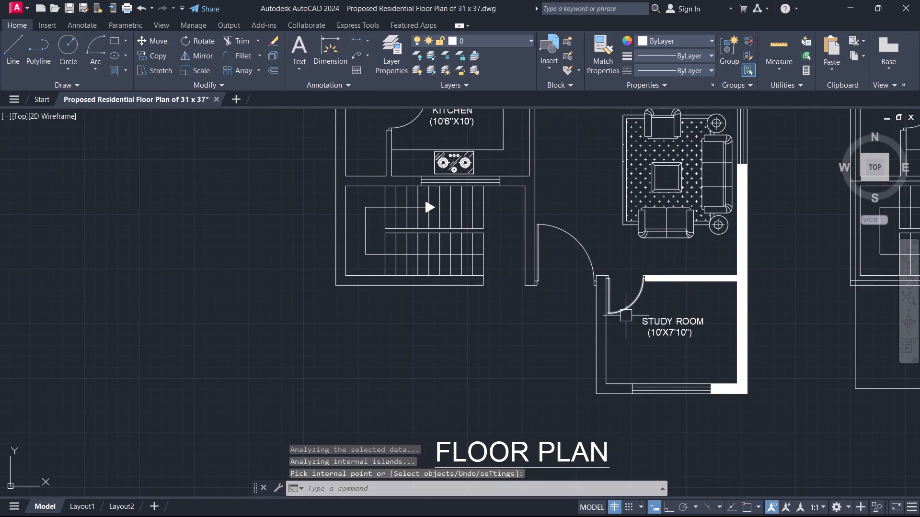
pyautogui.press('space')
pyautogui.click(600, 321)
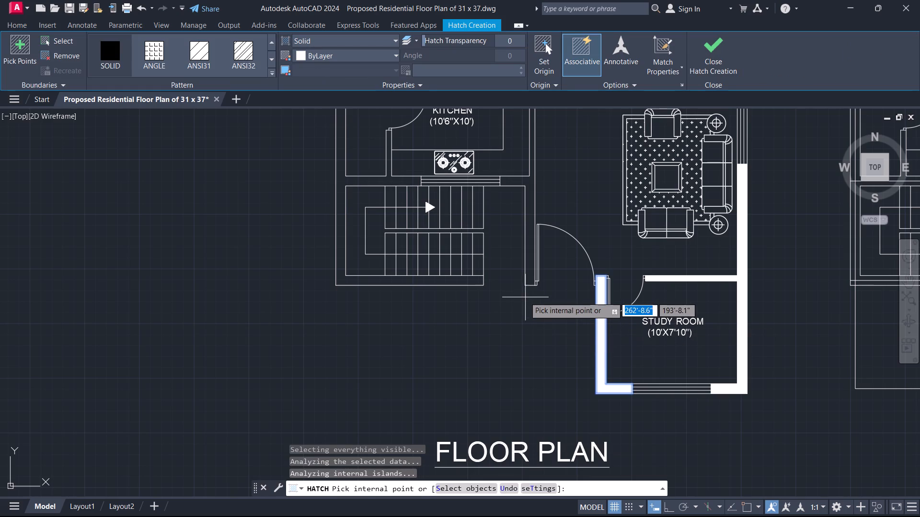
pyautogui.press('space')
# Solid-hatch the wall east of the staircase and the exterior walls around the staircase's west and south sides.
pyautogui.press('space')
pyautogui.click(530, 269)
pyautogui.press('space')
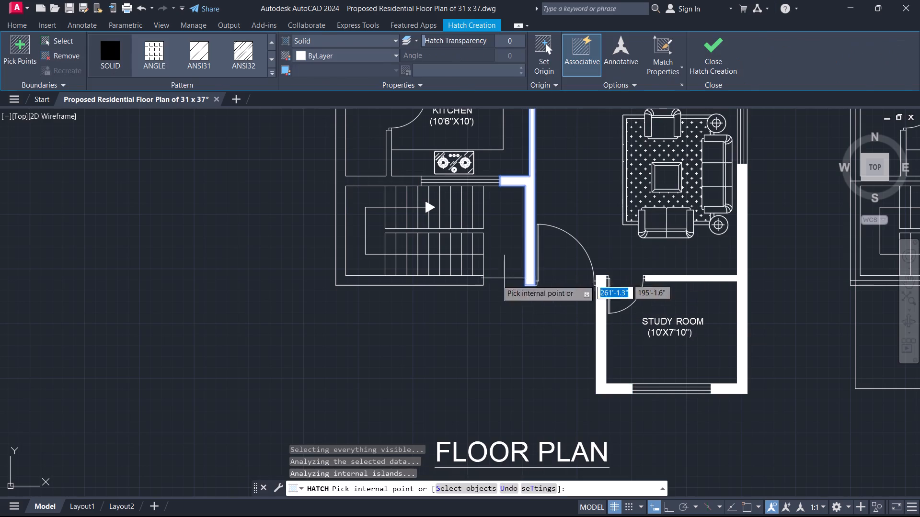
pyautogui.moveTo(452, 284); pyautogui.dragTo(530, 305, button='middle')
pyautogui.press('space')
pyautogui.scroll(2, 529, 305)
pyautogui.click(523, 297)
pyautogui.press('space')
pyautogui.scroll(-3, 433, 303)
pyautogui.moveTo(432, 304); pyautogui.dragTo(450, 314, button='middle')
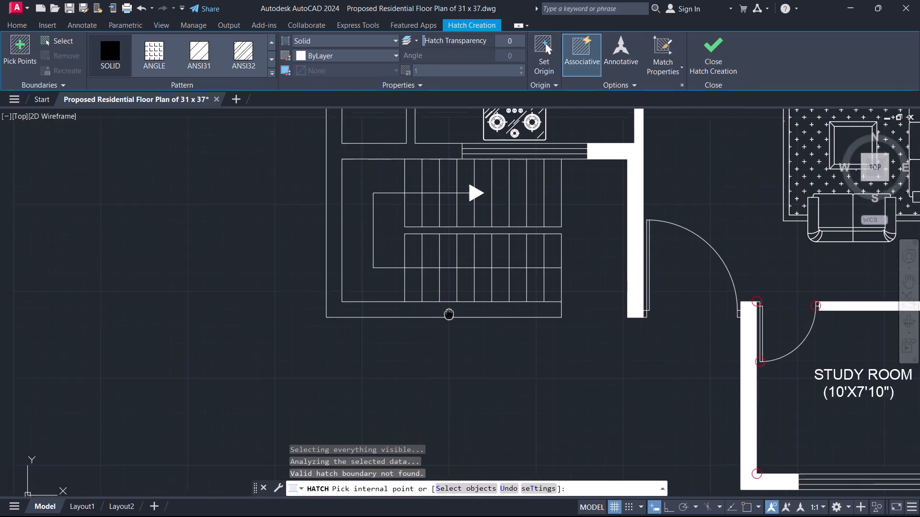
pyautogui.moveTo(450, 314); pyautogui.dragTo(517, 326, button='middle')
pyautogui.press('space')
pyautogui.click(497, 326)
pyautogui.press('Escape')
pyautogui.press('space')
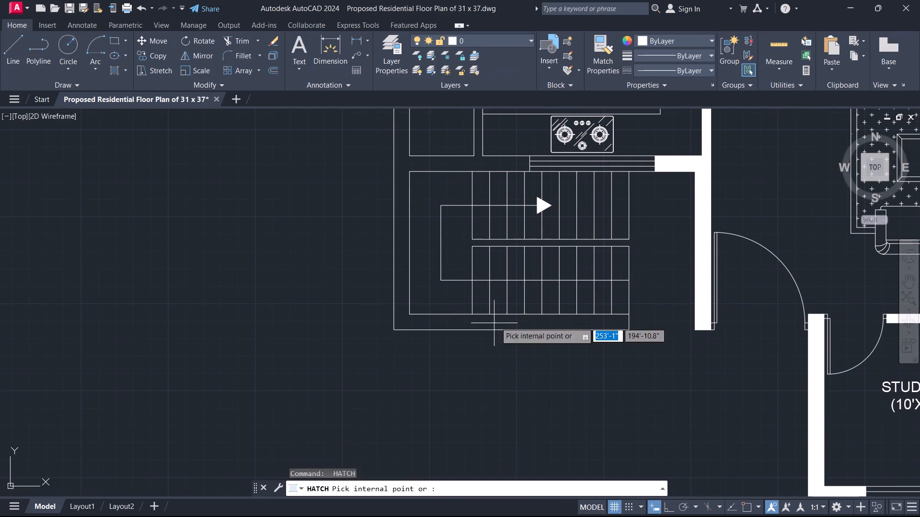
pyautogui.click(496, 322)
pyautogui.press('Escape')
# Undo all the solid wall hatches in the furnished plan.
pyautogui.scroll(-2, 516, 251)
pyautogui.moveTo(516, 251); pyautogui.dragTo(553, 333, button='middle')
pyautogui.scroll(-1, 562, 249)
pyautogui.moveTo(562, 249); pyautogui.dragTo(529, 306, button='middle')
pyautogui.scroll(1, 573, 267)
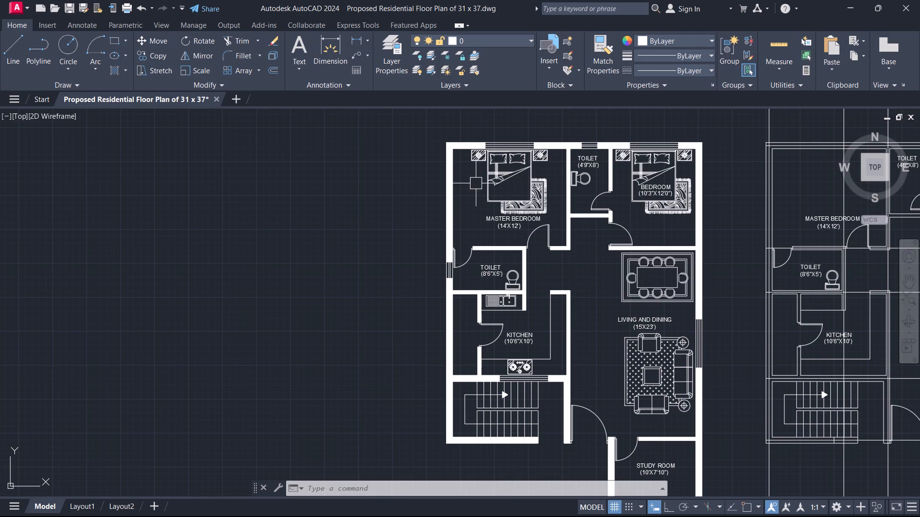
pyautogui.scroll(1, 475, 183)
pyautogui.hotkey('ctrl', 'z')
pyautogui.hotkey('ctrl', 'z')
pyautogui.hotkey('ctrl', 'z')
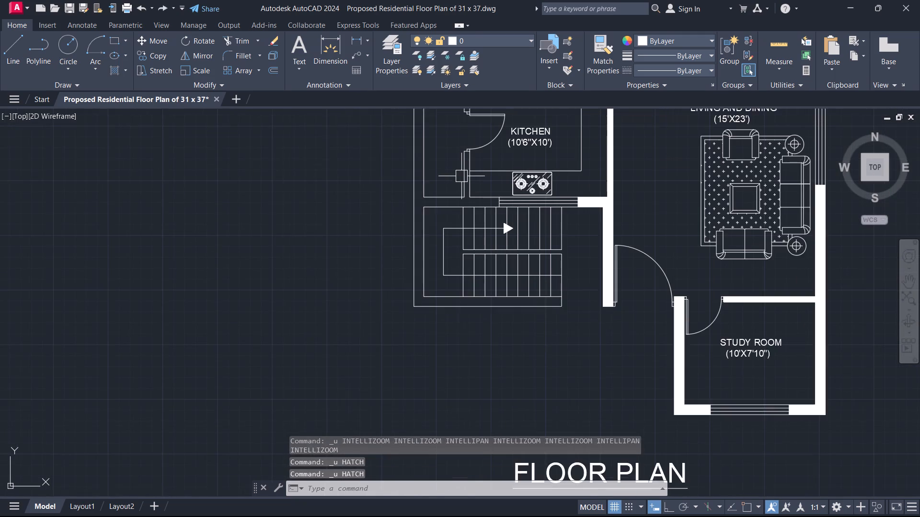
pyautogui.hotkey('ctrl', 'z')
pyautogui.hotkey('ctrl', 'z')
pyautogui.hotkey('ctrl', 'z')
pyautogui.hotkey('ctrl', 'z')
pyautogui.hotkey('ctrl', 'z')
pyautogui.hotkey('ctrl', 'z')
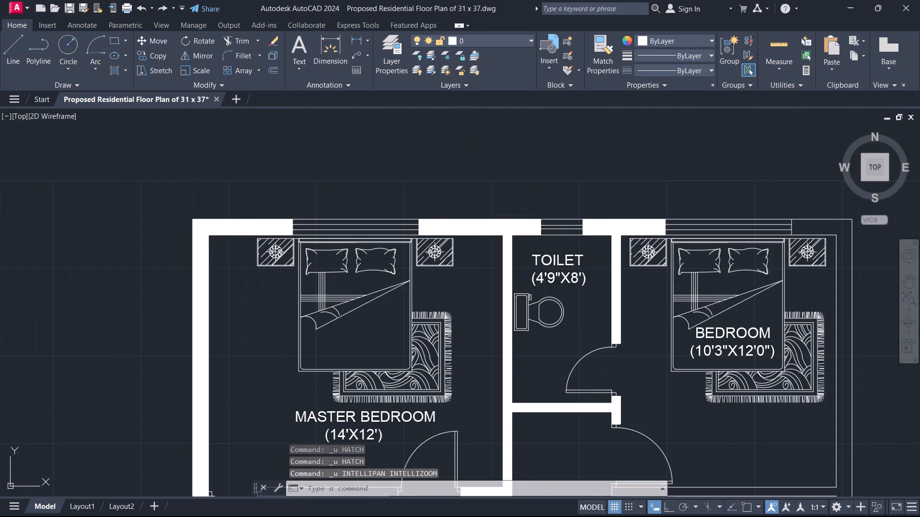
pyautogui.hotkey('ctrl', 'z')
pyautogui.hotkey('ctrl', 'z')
# Trim the wall end lines at both jambs of the 4'9"X8' toilet door to open the walls into the frame.
pyautogui.scroll(3, 551, 259)
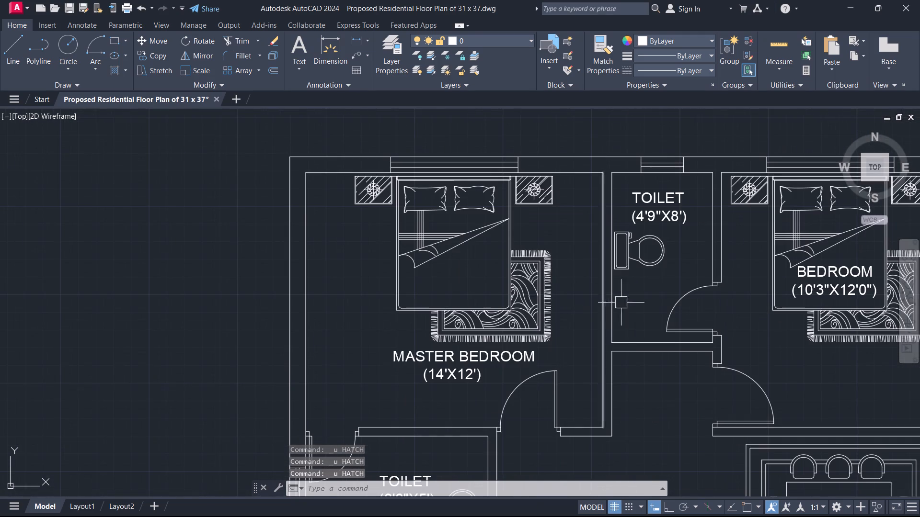
pyautogui.scroll(3, 717, 299)
pyautogui.press('t')
pyautogui.press('r')
pyautogui.press('space')
pyautogui.scroll(1, 699, 238)
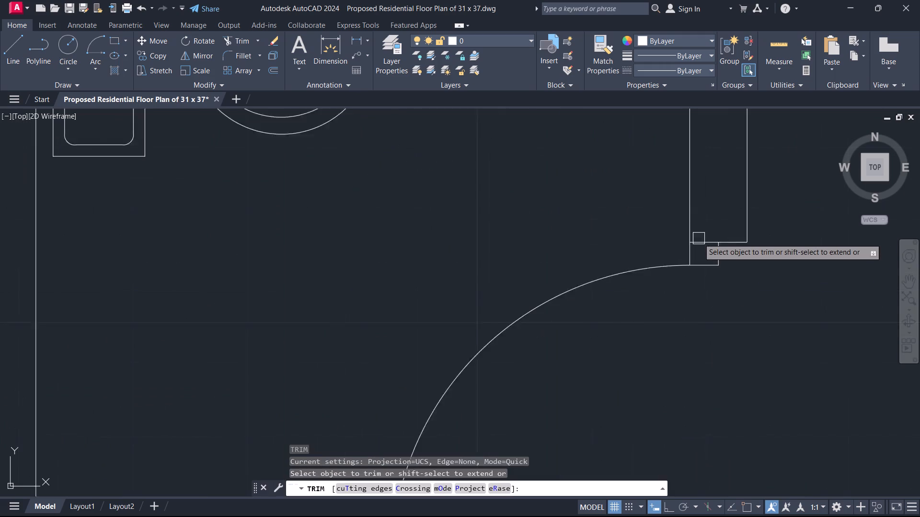
pyautogui.scroll(1, 699, 238)
pyautogui.click(704, 248)
pyautogui.scroll(-4, 702, 295)
pyautogui.scroll(4, 696, 370)
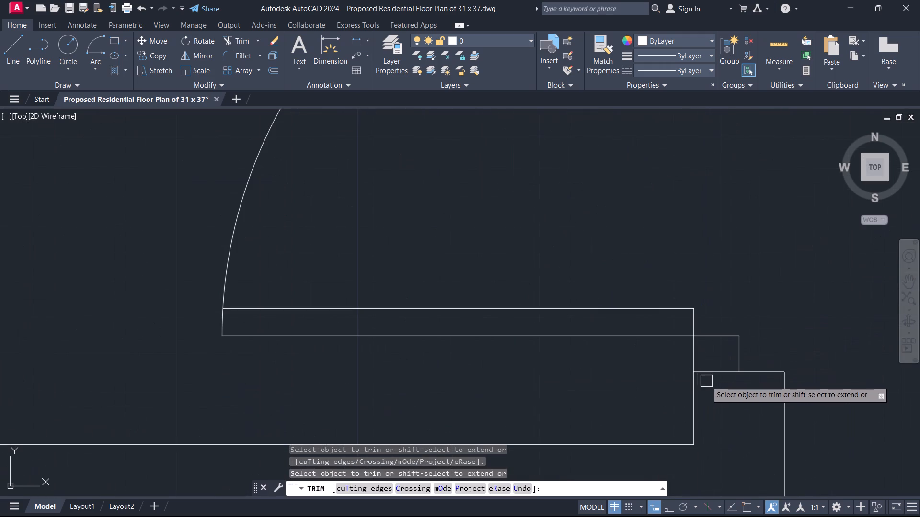
pyautogui.click(717, 371)
# Trim the wall end lines at both jambs of the 10'3"X12'0" bedroom door in the furnished plan.
pyautogui.scroll(-6, 709, 385)
pyautogui.moveTo(721, 449); pyautogui.dragTo(753, 300, button='middle')
pyautogui.scroll(5, 753, 300)
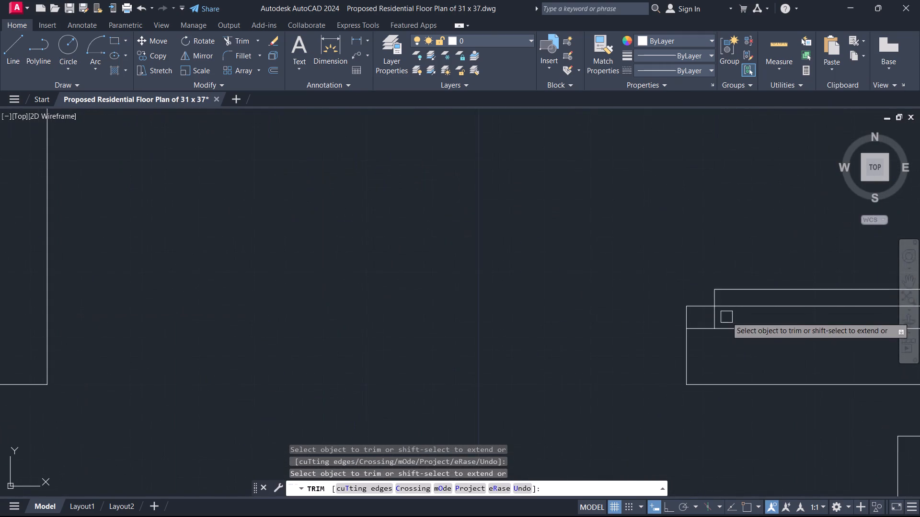
pyautogui.scroll(2, 718, 331)
pyautogui.click(664, 326)
pyautogui.scroll(-5, 669, 327)
pyautogui.scroll(3, 665, 206)
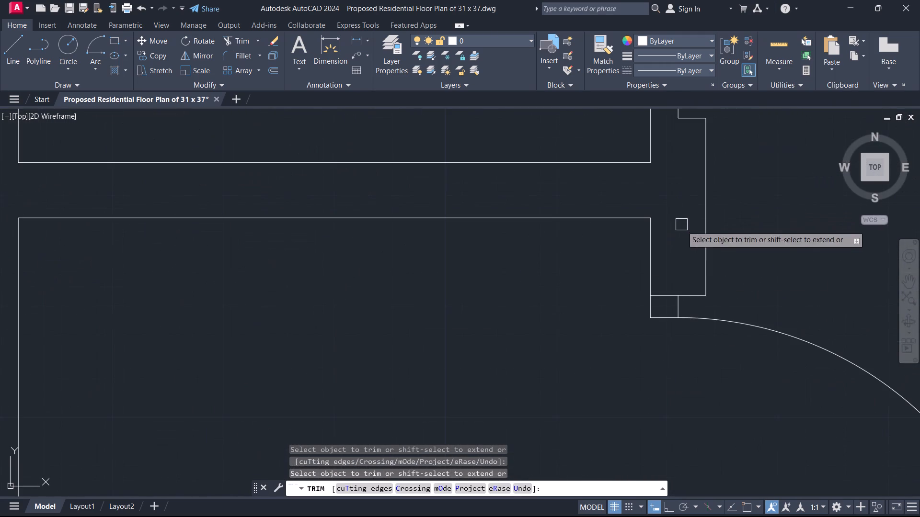
pyautogui.click(667, 295)
# Trim the wall end lines at both jambs of the master bedroom door in the furnished plan.
pyautogui.scroll(-5, 570, 282)
pyautogui.moveTo(498, 331); pyautogui.dragTo(725, 312, button='middle')
pyautogui.scroll(1, 518, 342)
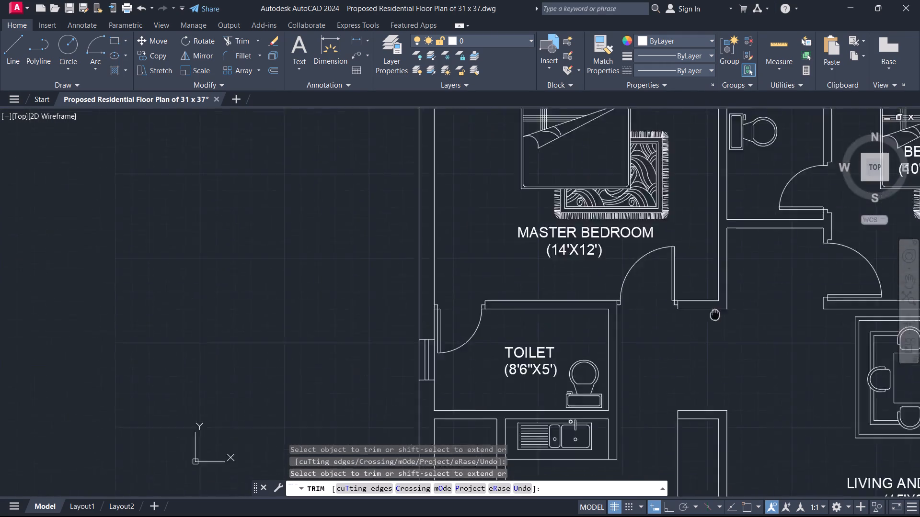
pyautogui.moveTo(725, 312); pyautogui.dragTo(754, 304, button='middle')
pyautogui.scroll(3, 678, 302)
pyautogui.scroll(3, 622, 261)
pyautogui.click(615, 205)
pyautogui.click(571, 199)
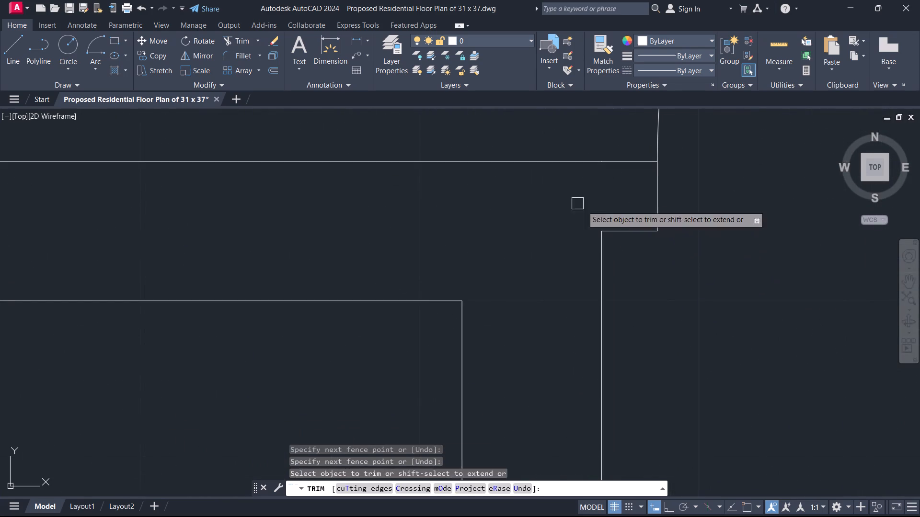
pyautogui.scroll(-5, 638, 230)
pyautogui.moveTo(657, 249); pyautogui.dragTo(476, 261, button='middle')
pyautogui.scroll(5, 612, 258)
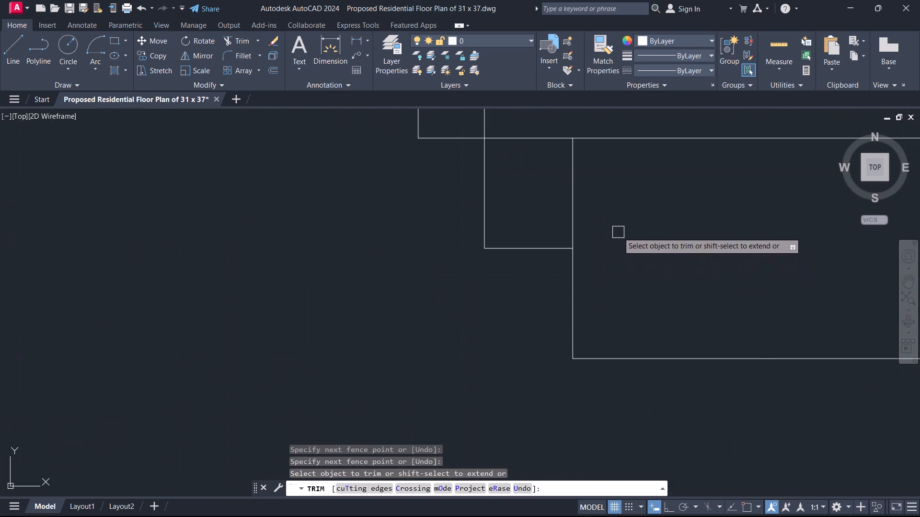
pyautogui.click(617, 228)
pyautogui.click(546, 196)
# Trim the wall end lines at both jambs of the 8'6"X5' toilet door in the furnished plan.
pyautogui.scroll(-4, 528, 253)
pyautogui.moveTo(500, 292); pyautogui.dragTo(841, 289, button='middle')
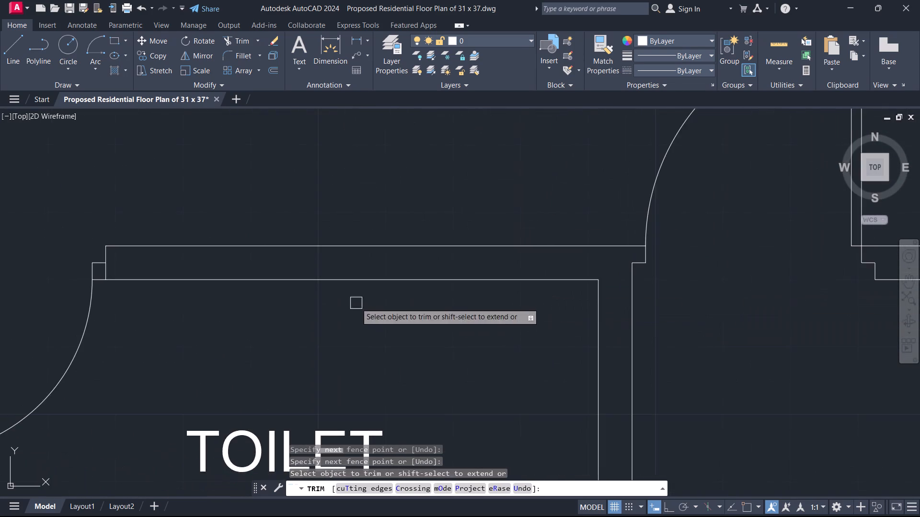
pyautogui.moveTo(364, 309); pyautogui.dragTo(919, 327, button='middle')
pyautogui.scroll(3, 745, 337)
pyautogui.click(580, 175)
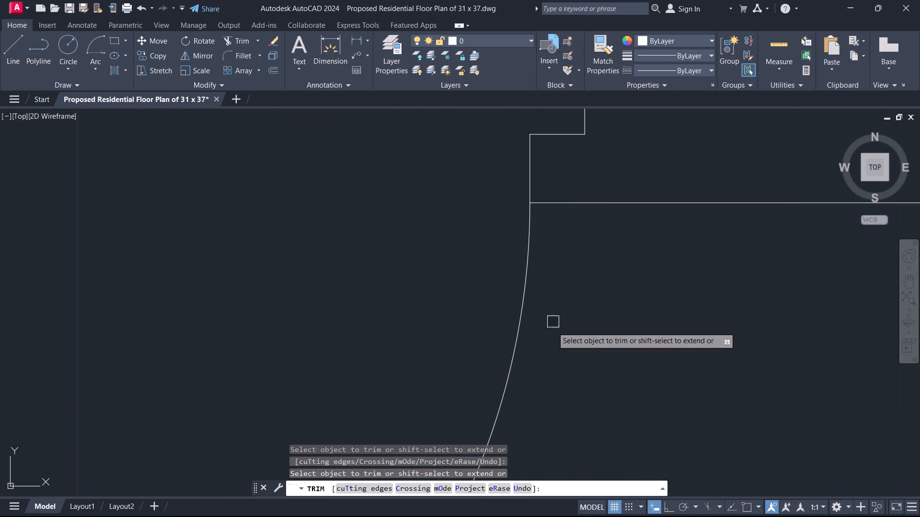
pyautogui.scroll(-2, 551, 334)
pyautogui.moveTo(551, 337); pyautogui.dragTo(919, 355, button='middle')
pyautogui.scroll(2, 669, 271)
pyautogui.click(725, 299)
pyautogui.click(766, 297)
pyautogui.scroll(-4, 744, 296)
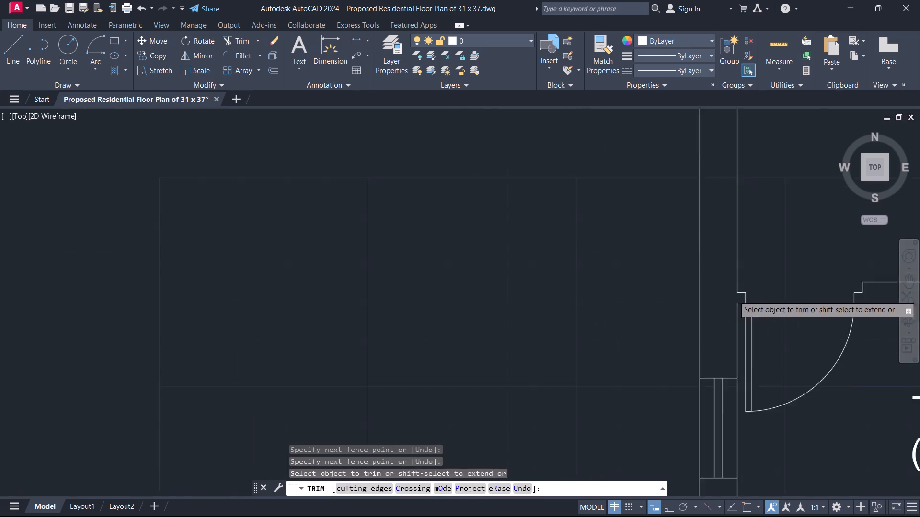
# Trim the wall end lines at both jambs of the kitchen door to open the walls into the frame.
pyautogui.scroll(-2, 731, 296)
pyautogui.scroll(-1, 796, 363)
pyautogui.moveTo(784, 340); pyautogui.dragTo(733, 220, button='middle')
pyautogui.scroll(3, 761, 312)
pyautogui.scroll(2, 717, 313)
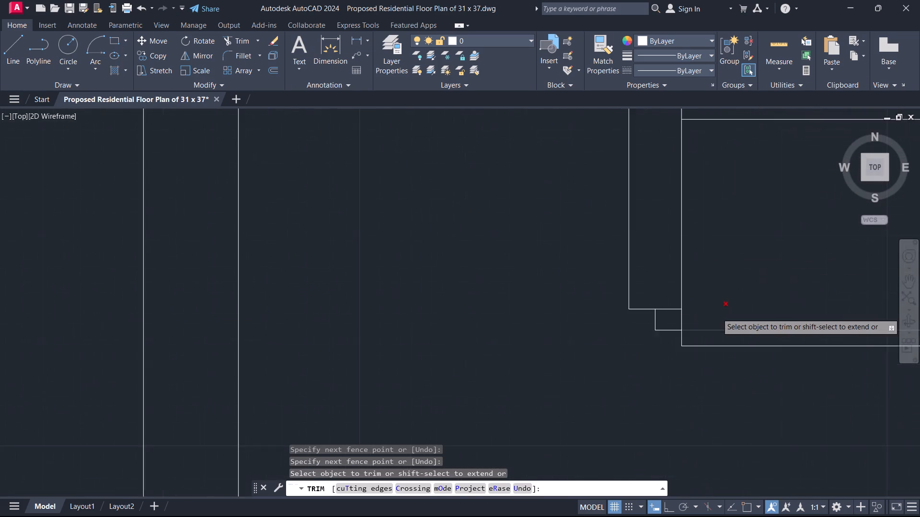
pyautogui.scroll(1, 717, 313)
pyautogui.click(639, 315)
pyautogui.click(638, 292)
pyautogui.scroll(-3, 651, 393)
pyautogui.moveTo(651, 401); pyautogui.dragTo(710, 193, button='middle')
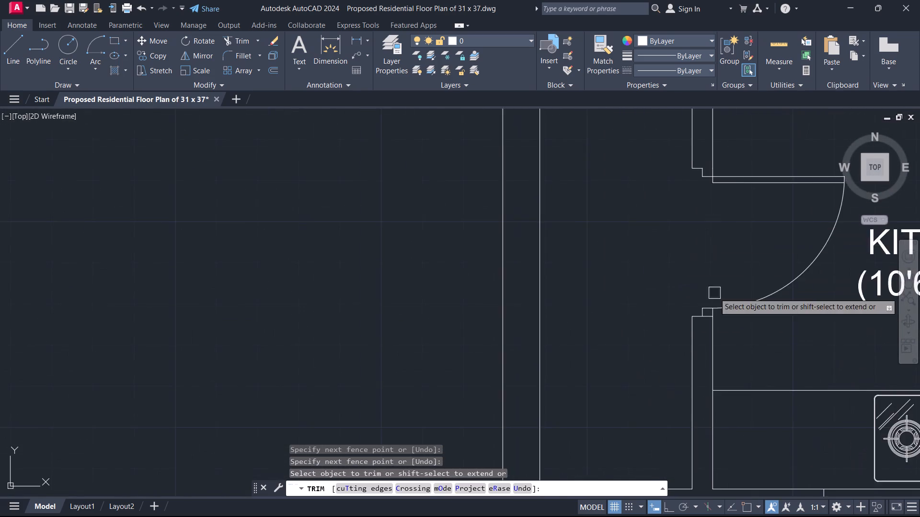
pyautogui.scroll(3, 723, 316)
pyautogui.click(667, 315)
pyautogui.click(664, 345)
pyautogui.scroll(-5, 665, 347)
# Trim the wall end lines at both jambs of the study room door in the furnished plan.
pyautogui.moveTo(738, 372); pyautogui.dragTo(547, 263, button='middle')
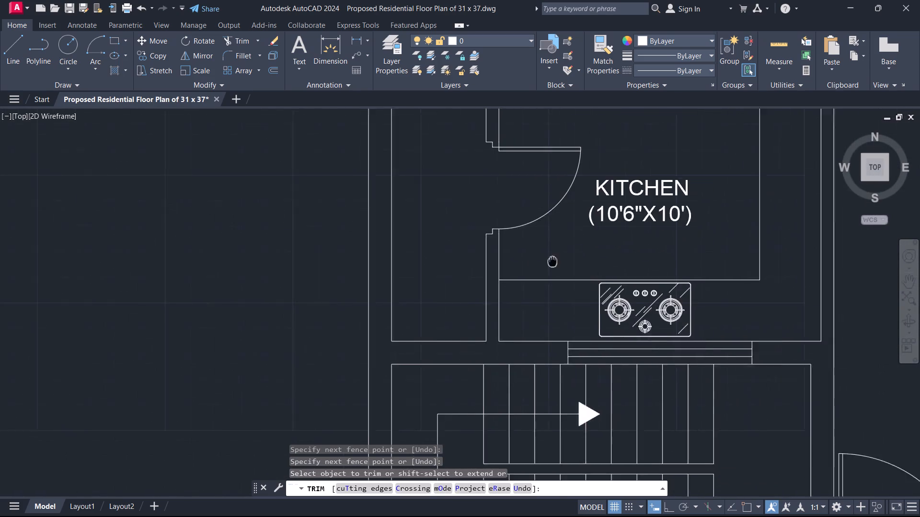
pyautogui.moveTo(547, 263); pyautogui.dragTo(519, 270, button='middle')
pyautogui.scroll(-4, 702, 237)
pyautogui.moveTo(729, 254); pyautogui.dragTo(552, 308, button='middle')
pyautogui.scroll(4, 634, 357)
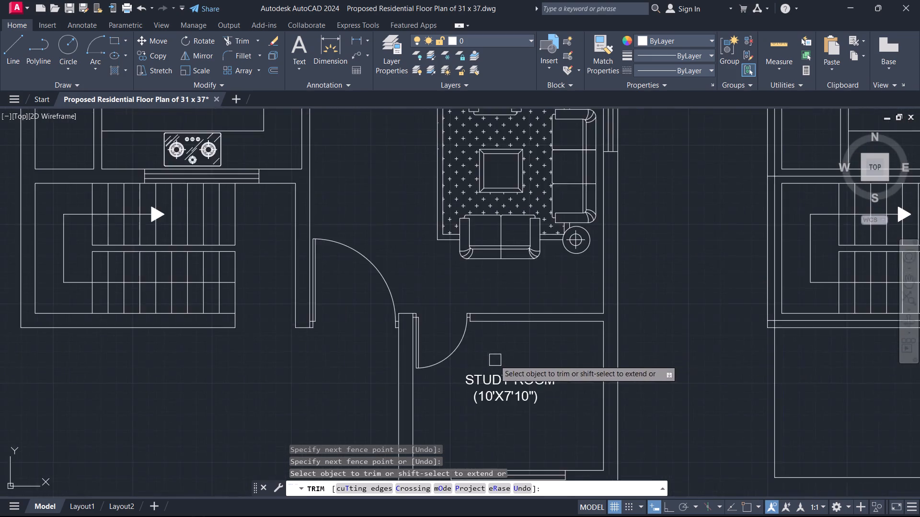
pyautogui.scroll(2, 494, 360)
pyautogui.scroll(2, 430, 242)
pyautogui.click(410, 137)
pyautogui.click(459, 131)
pyautogui.scroll(-2, 411, 197)
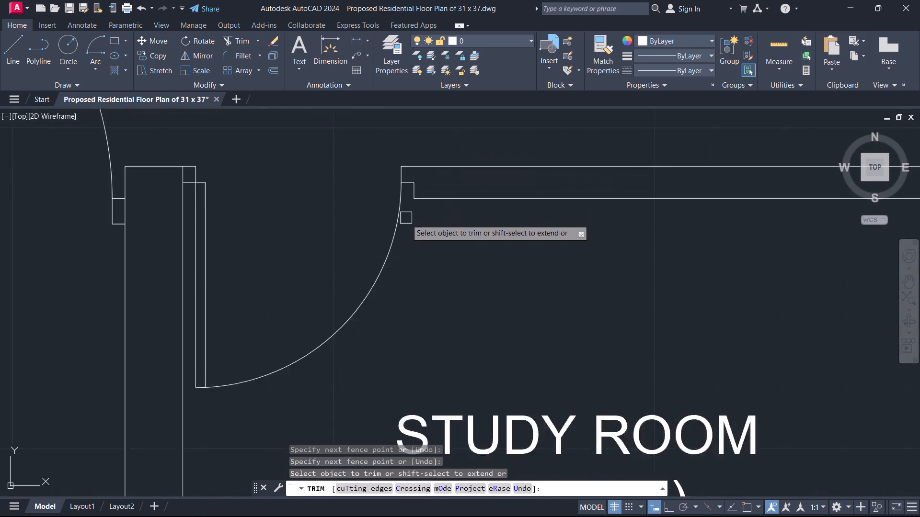
pyautogui.scroll(-1, 407, 220)
pyautogui.moveTo(420, 231); pyautogui.dragTo(665, 292, button='middle')
pyautogui.scroll(3, 557, 270)
pyautogui.click(386, 200)
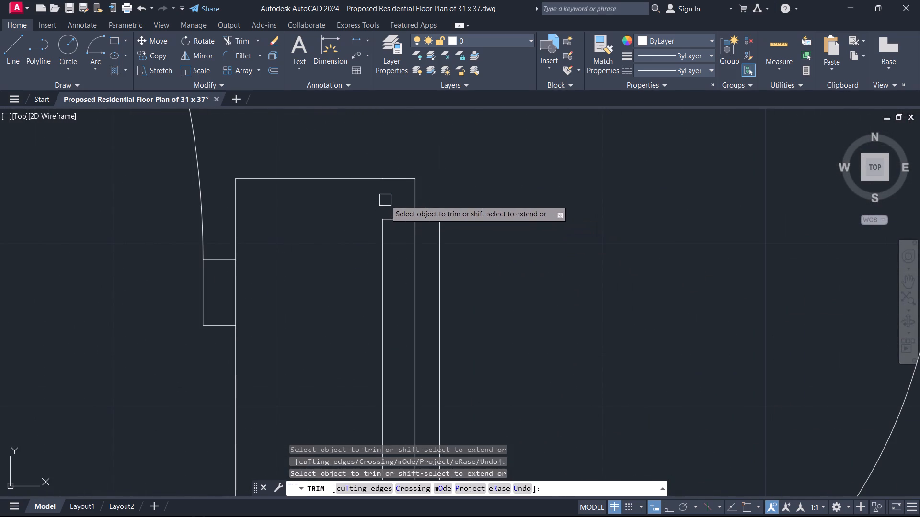
pyautogui.scroll(-4, 406, 249)
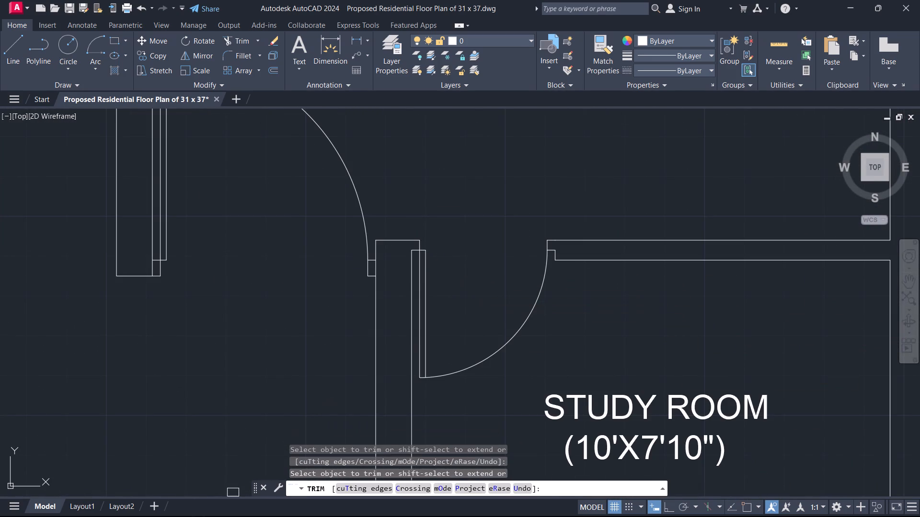
# Trim the wall end lines at both jambs of the main entrance door between the staircase and the study room.
pyautogui.scroll(-2, 384, 236)
pyautogui.moveTo(443, 234); pyautogui.dragTo(590, 316, button='middle')
pyautogui.scroll(2, 506, 383)
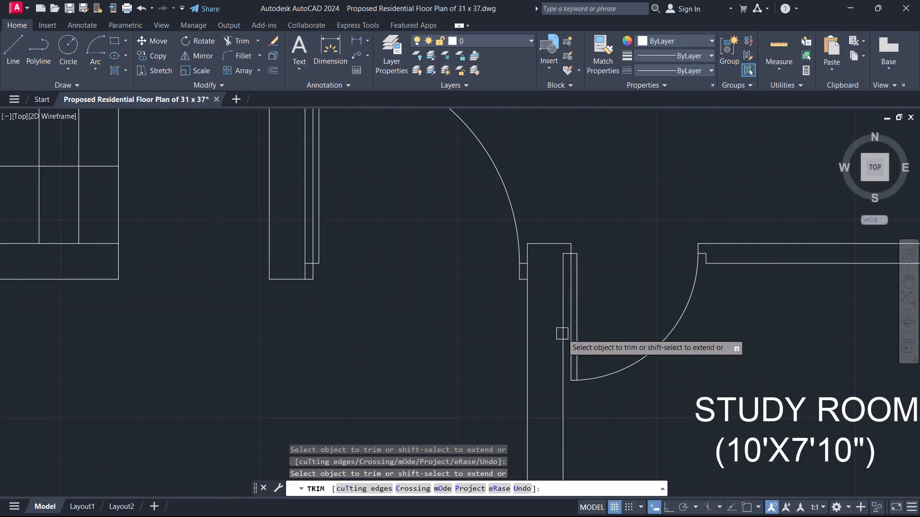
pyautogui.scroll(2, 517, 281)
pyautogui.moveTo(545, 259); pyautogui.dragTo(538, 258)
pyautogui.click(516, 262)
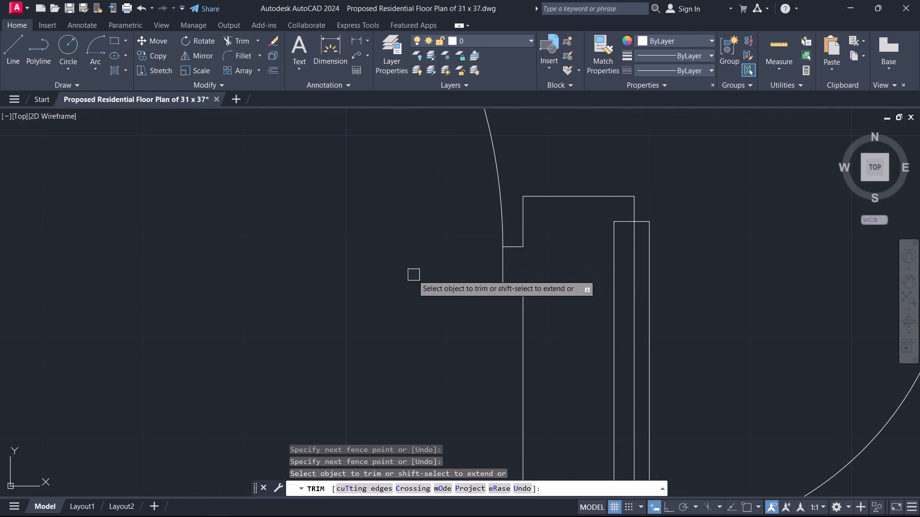
pyautogui.scroll(-3, 409, 276)
pyautogui.moveTo(410, 279); pyautogui.dragTo(511, 286, button='middle')
pyautogui.scroll(4, 468, 266)
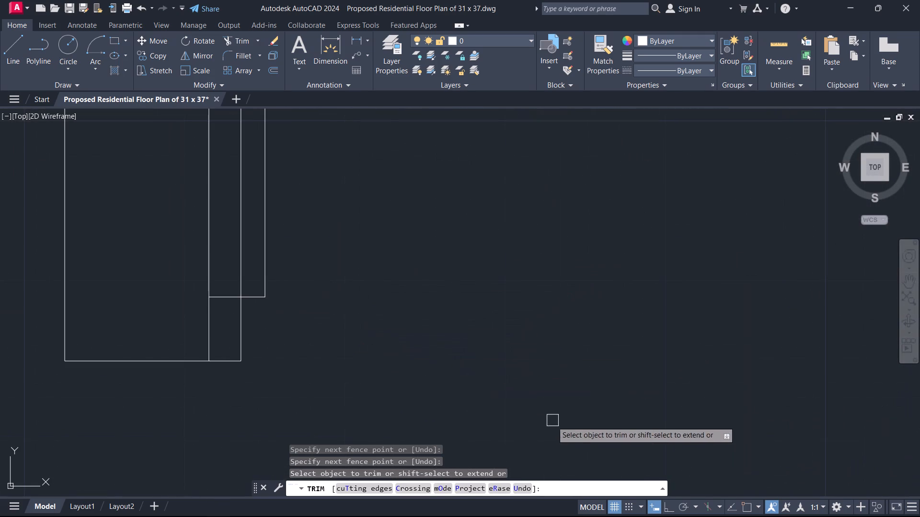
pyautogui.click(207, 315)
pyautogui.scroll(-3, 275, 312)
pyautogui.moveTo(306, 320); pyautogui.dragTo(369, 383, button='middle')
pyautogui.press('Escape')
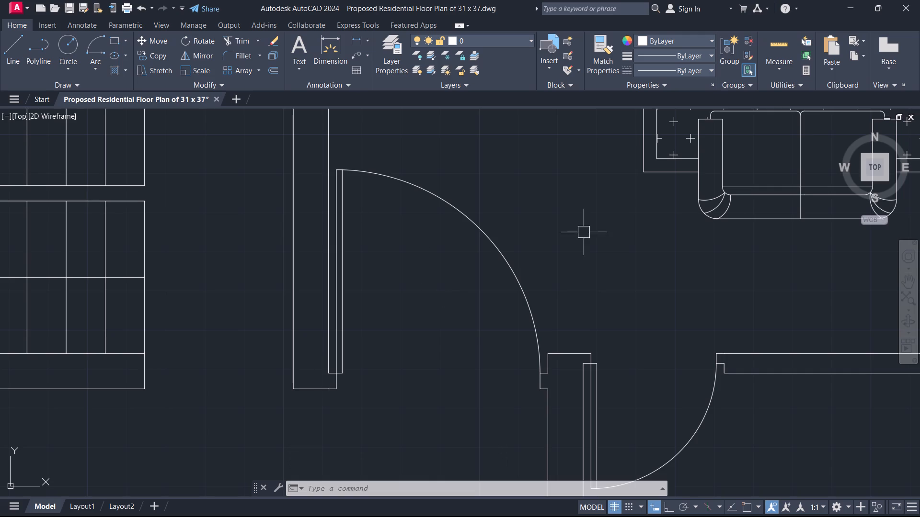
# Examine the door jambs and wall outlines throughout the furnished plan for any remaining end lines.
pyautogui.scroll(-3, 643, 259)
pyautogui.moveTo(650, 252); pyautogui.dragTo(655, 254, button='middle')
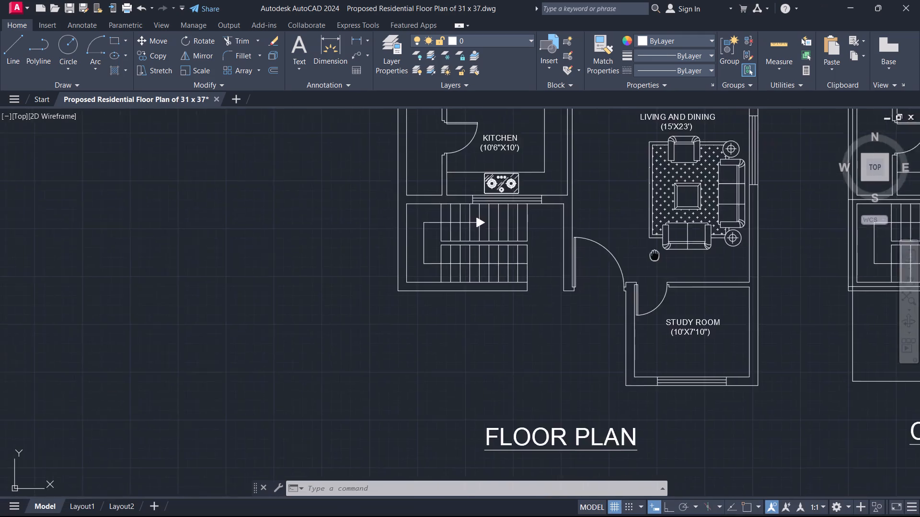
pyautogui.moveTo(655, 254); pyautogui.dragTo(535, 429, button='middle')
pyautogui.scroll(1, 536, 219)
pyautogui.scroll(1, 434, 136)
pyautogui.moveTo(534, 311); pyautogui.dragTo(526, 387, button='middle')
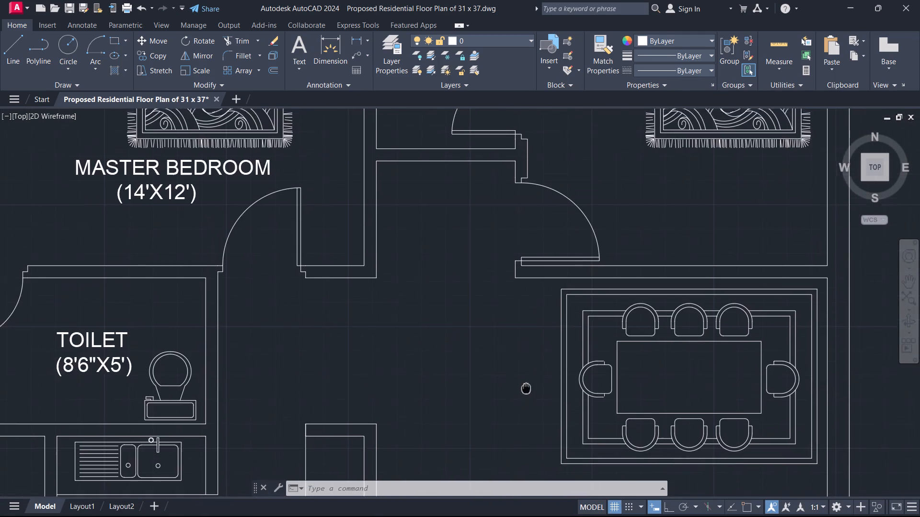
pyautogui.moveTo(526, 387); pyautogui.dragTo(525, 384, button='middle')
pyautogui.moveTo(457, 227); pyautogui.dragTo(551, 306, button='middle')
pyautogui.moveTo(478, 300); pyautogui.dragTo(526, 382, button='middle')
pyautogui.scroll(1, 490, 354)
pyautogui.moveTo(469, 372); pyautogui.dragTo(529, 258, button='middle')
pyautogui.scroll(-2, 404, 300)
pyautogui.moveTo(412, 289); pyautogui.dragTo(428, 256, button='middle')
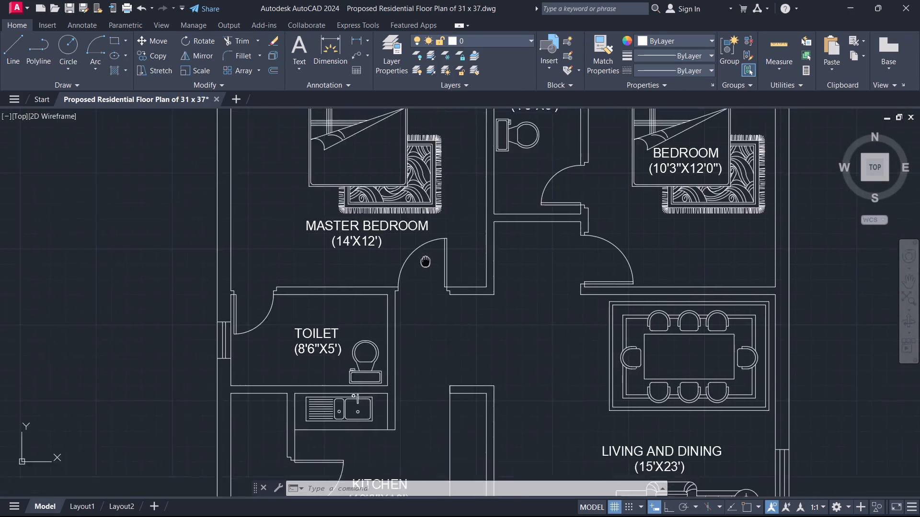
pyautogui.moveTo(428, 256); pyautogui.dragTo(491, 206, button='middle')
pyautogui.scroll(1, 356, 244)
pyautogui.moveTo(322, 300); pyautogui.dragTo(428, 184, button='middle')
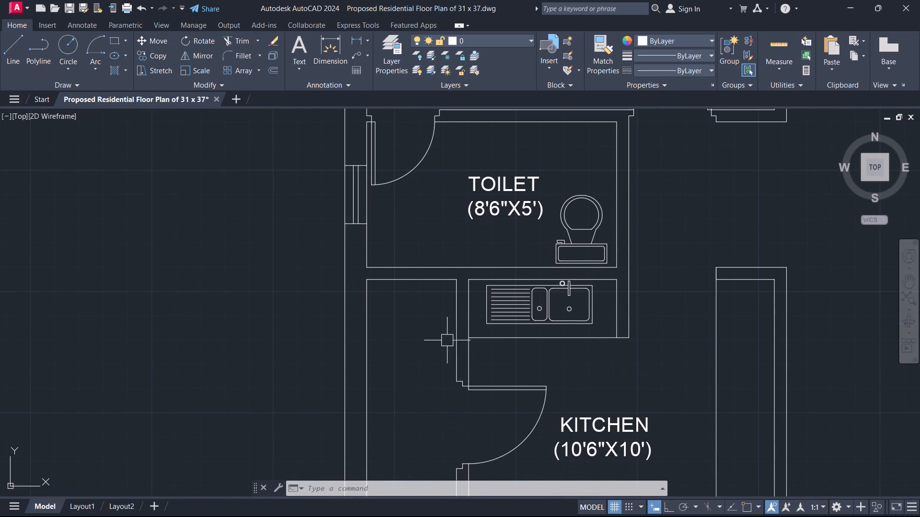
pyautogui.moveTo(444, 352); pyautogui.dragTo(224, 287, button='middle')
pyautogui.scroll(-2, 224, 289)
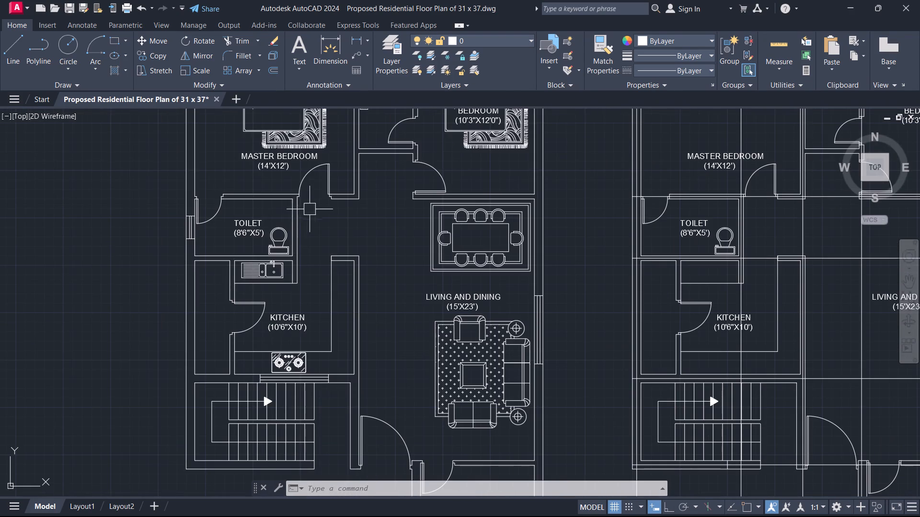
pyautogui.moveTo(316, 207); pyautogui.dragTo(294, 341, button='middle')
pyautogui.scroll(1, 388, 227)
pyautogui.moveTo(387, 252); pyautogui.dragTo(455, 209, button='middle')
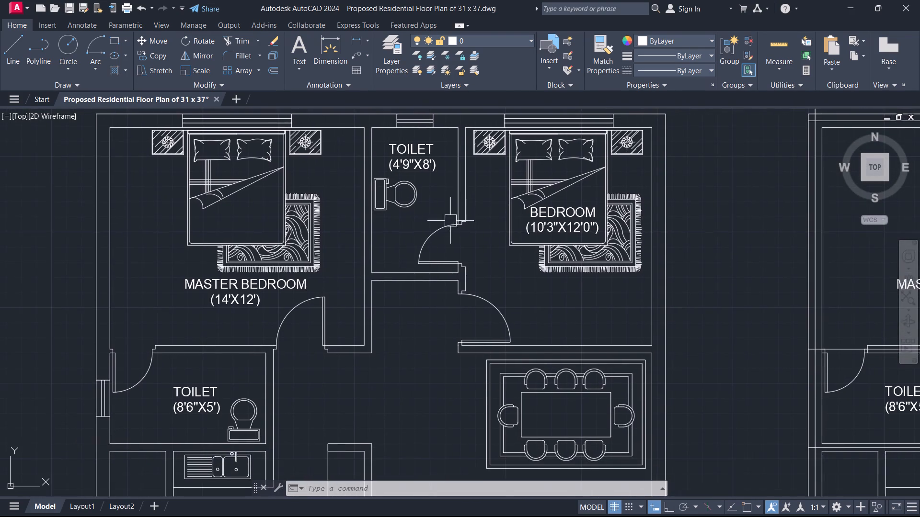
pyautogui.scroll(1, 444, 227)
pyautogui.scroll(-2, 402, 228)
pyautogui.moveTo(401, 227); pyautogui.dragTo(430, 218, button='middle')
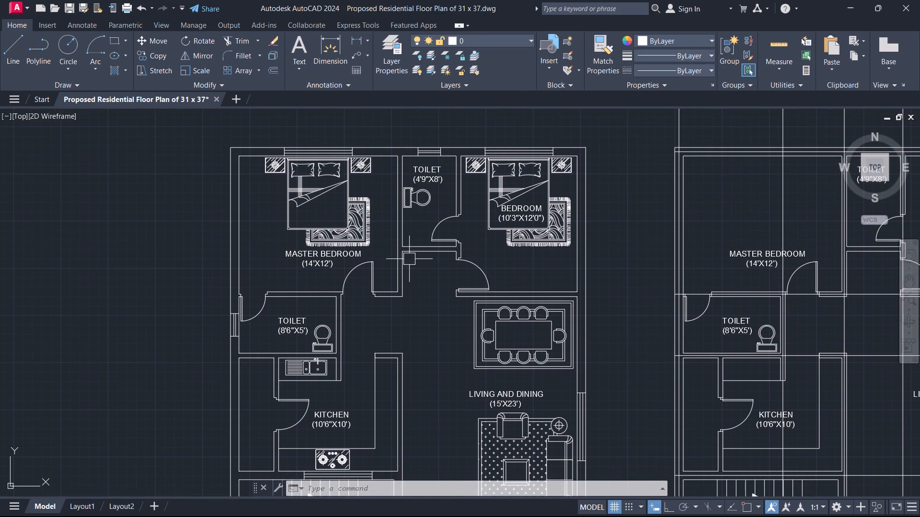
# Hatch the wall between the kitchen and living area solid, down past the staircase to the main entrance door.
pyautogui.scroll(-1, 533, 258)
pyautogui.moveTo(529, 255); pyautogui.dragTo(493, 182, button='middle')
pyautogui.scroll(1, 432, 207)
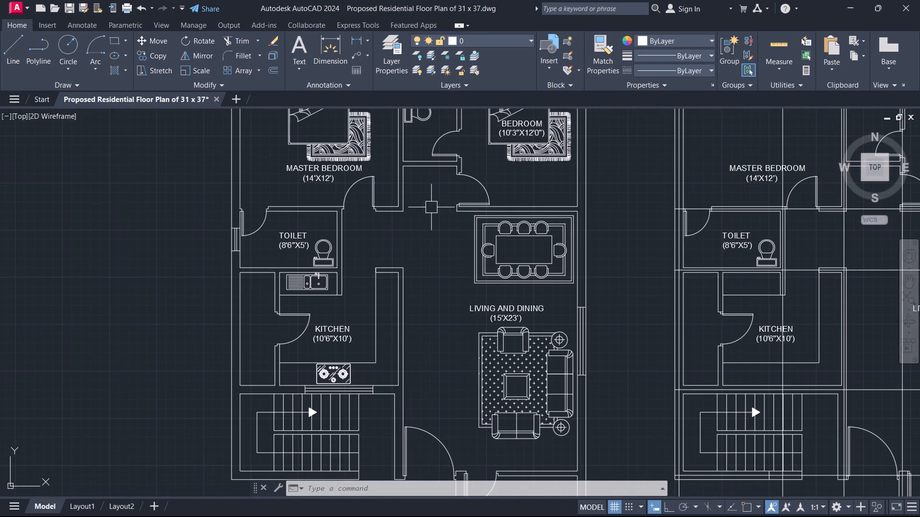
pyautogui.write('H')
pyautogui.press('space')
pyautogui.scroll(3, 399, 287)
pyautogui.click(396, 263)
pyautogui.press('space')
pyautogui.scroll(-3, 391, 272)
pyautogui.moveTo(390, 274); pyautogui.dragTo(468, 188, button='middle')
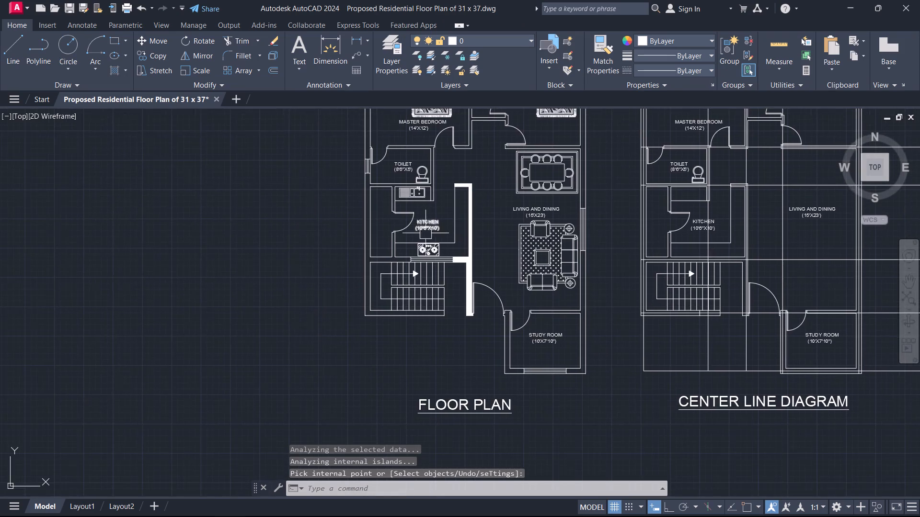
# Hatch the connected outer and partition walls around the staircase, kitchen and 8'6"X5' toilet solid.
pyautogui.scroll(1, 416, 239)
pyautogui.moveTo(411, 247); pyautogui.dragTo(489, 200, button='middle')
pyautogui.scroll(2, 446, 217)
pyautogui.press('space')
pyautogui.click(465, 228)
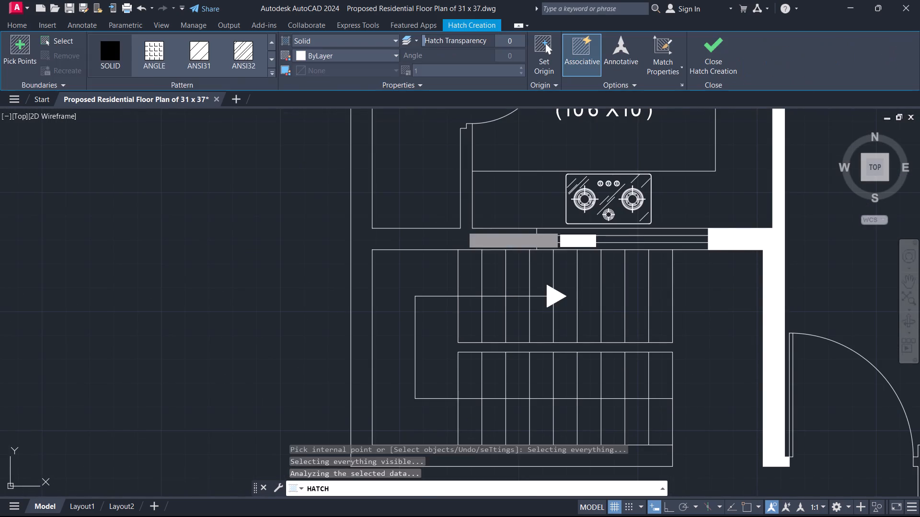
pyautogui.scroll(-5, 432, 207)
pyautogui.press('space')
# Hatch the outer and partition walls around the master bedroom, 4'9"X8' toilet and bedroom solid, between the window openings.
pyautogui.moveTo(431, 209); pyautogui.dragTo(396, 315, button='middle')
pyautogui.scroll(3, 398, 256)
pyautogui.press('space')
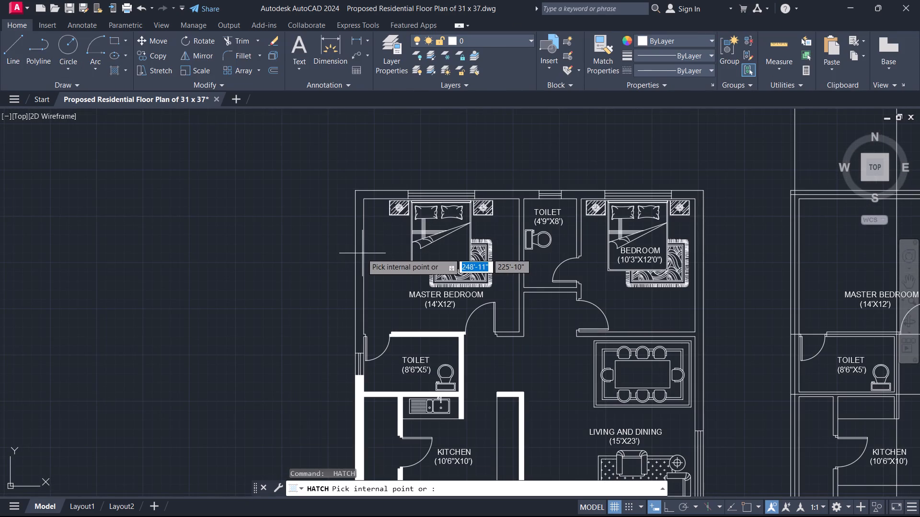
pyautogui.click(360, 249)
pyautogui.press('space')
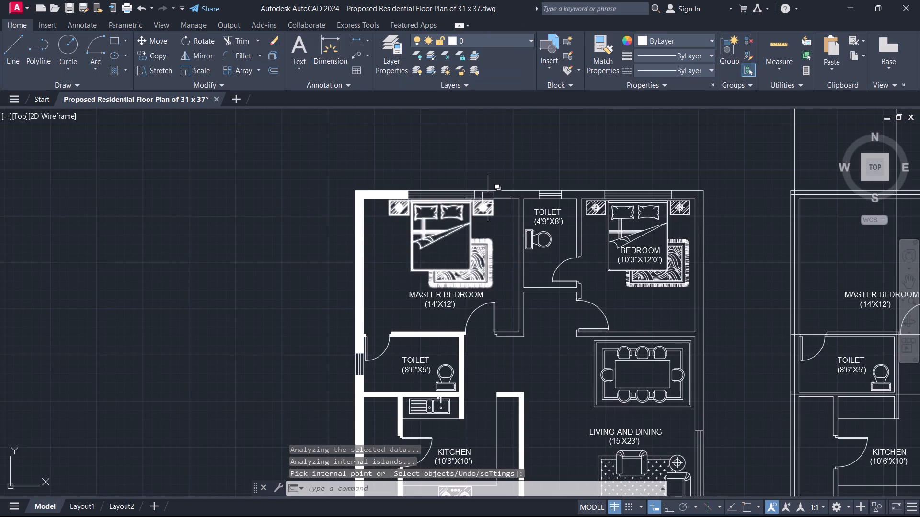
pyautogui.press('space')
pyautogui.click(504, 196)
pyautogui.press('space')
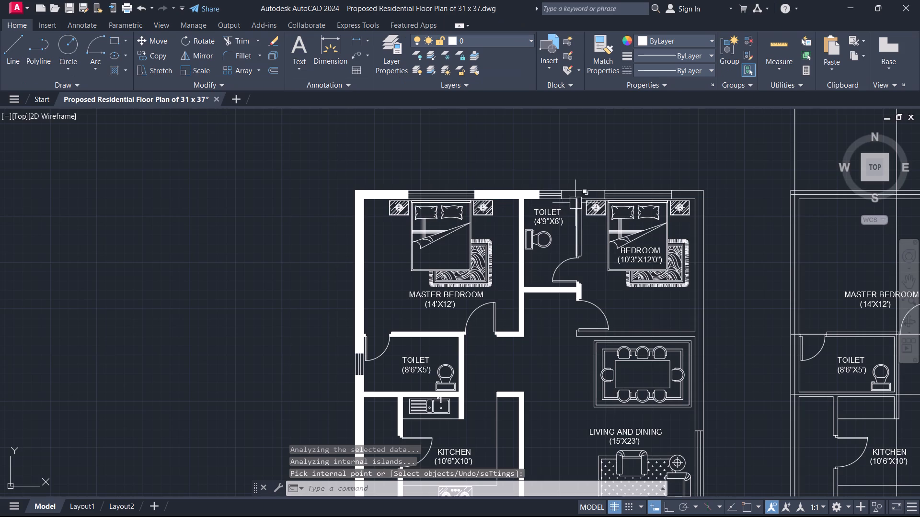
pyautogui.press('space')
pyautogui.click(582, 194)
pyautogui.press('space')
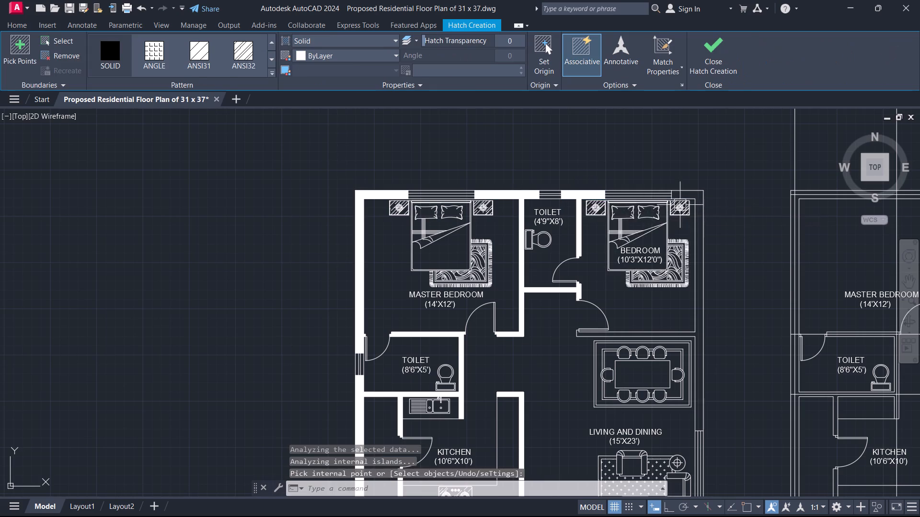
pyautogui.press('space')
pyautogui.click(698, 211)
pyautogui.press('space')
# Hatch the study room walls solid on both sides of its window, including the living-room partition and the outer wall up to the living-room window.
pyautogui.scroll(-1, 673, 276)
pyautogui.moveTo(667, 275); pyautogui.dragTo(639, 187, button='middle')
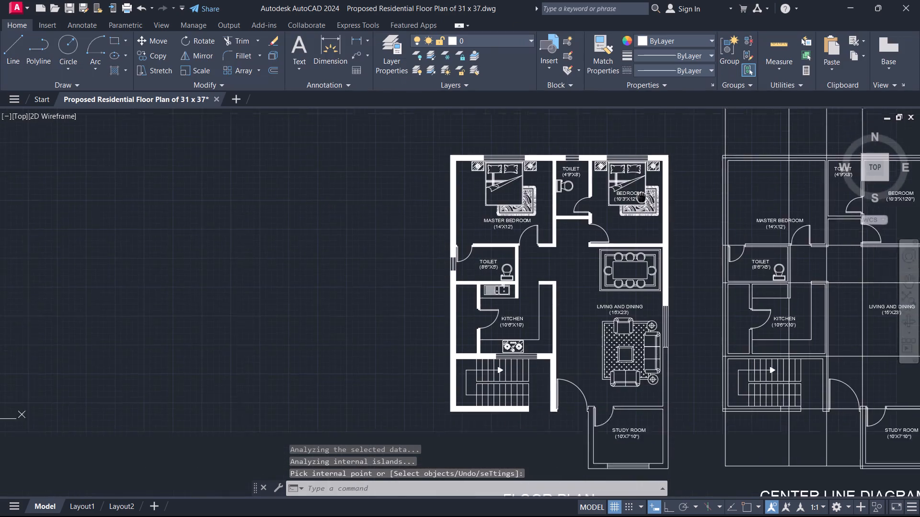
pyautogui.moveTo(639, 187); pyautogui.dragTo(620, 90, button='middle')
pyautogui.scroll(2, 623, 294)
pyautogui.press('space')
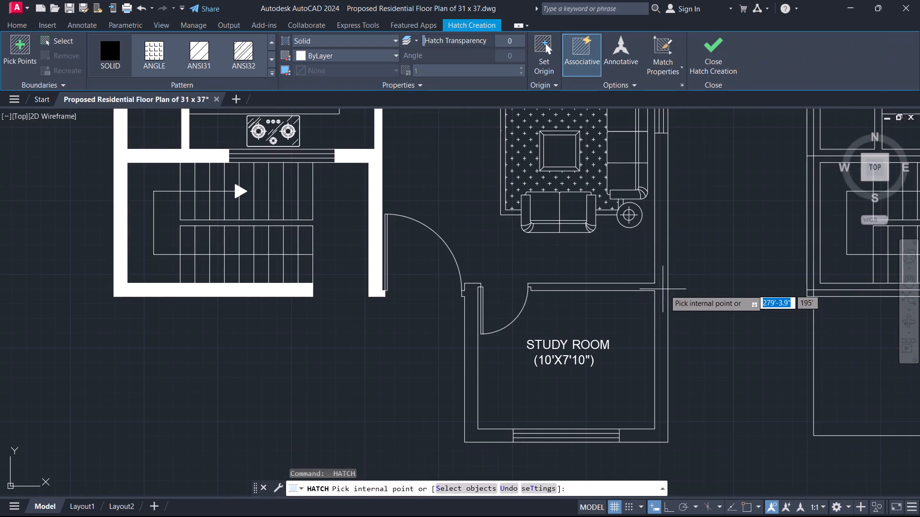
pyautogui.click(661, 286)
pyautogui.press('space')
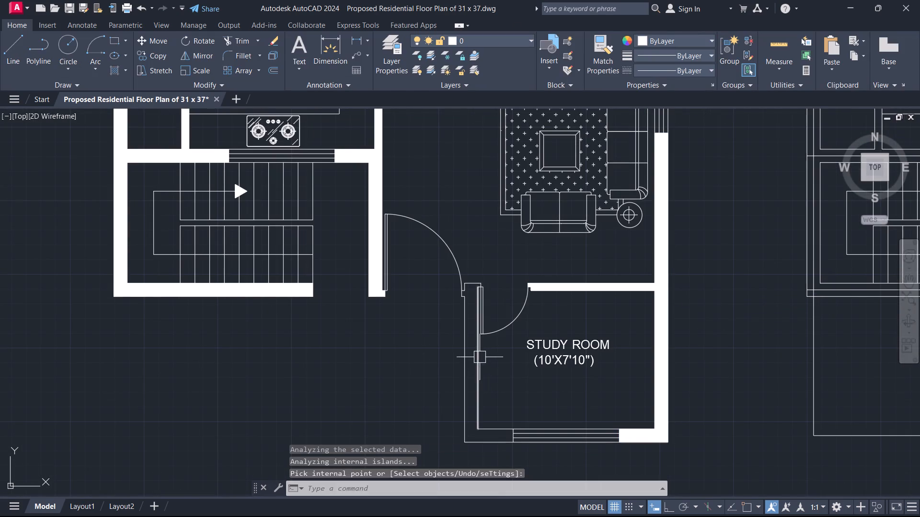
pyautogui.press('space')
pyautogui.click(470, 349)
pyautogui.press('space')
pyautogui.scroll(-2, 533, 249)
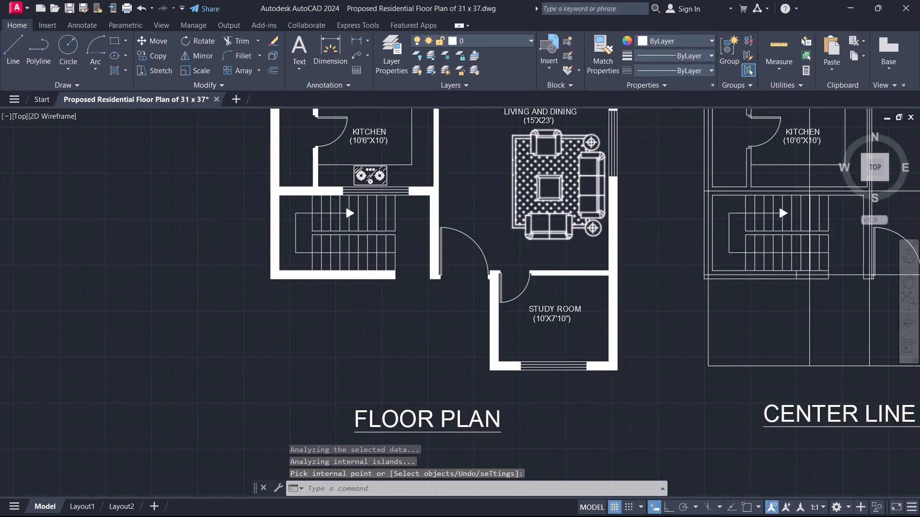
# Start a plot with its area set to a window enclosing both the floor plan and the center line diagram.
pyautogui.scroll(-1, 572, 221)
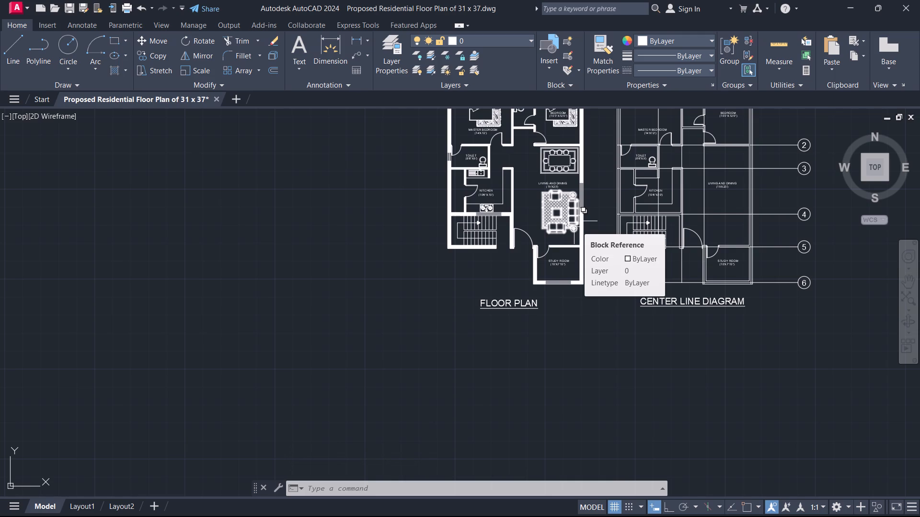
pyautogui.moveTo(592, 323); pyautogui.dragTo(557, 378, button='middle')
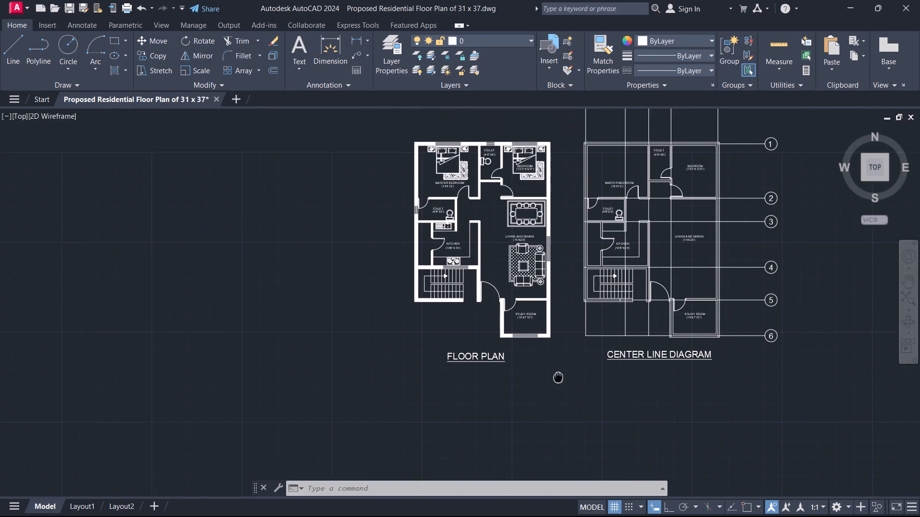
pyautogui.moveTo(557, 378); pyautogui.dragTo(553, 386, button='middle')
pyautogui.press('d')
pyautogui.write('W')
pyautogui.press('space')
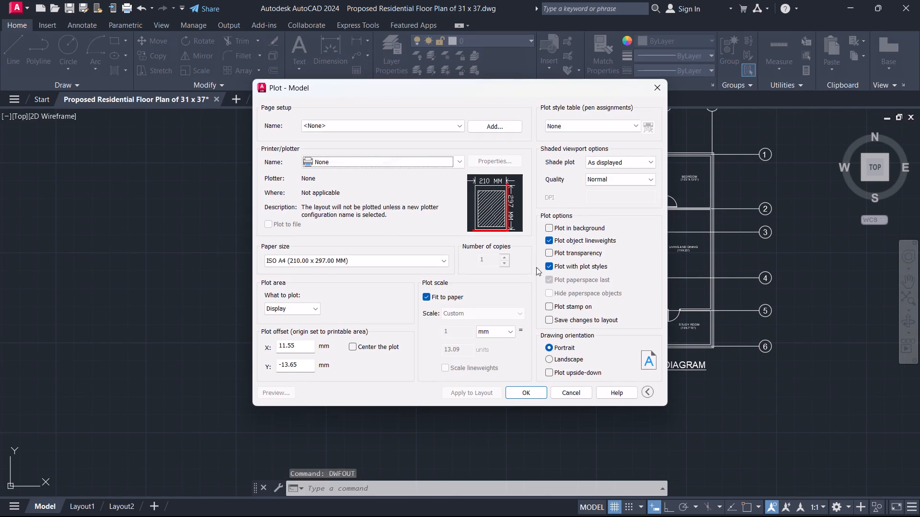
pyautogui.click(307, 310)
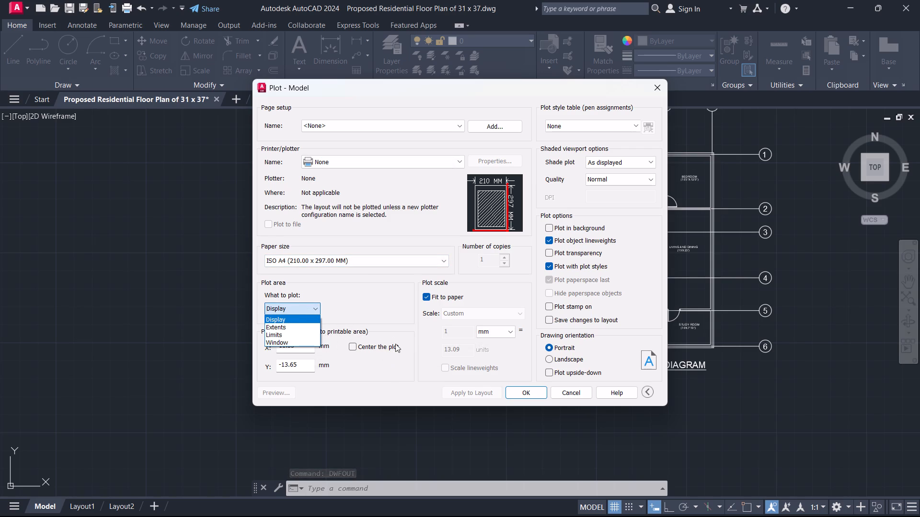
pyautogui.click(308, 343)
pyautogui.scroll(-1, 344, 162)
pyautogui.moveTo(344, 162); pyautogui.dragTo(320, 248, button='middle')
pyautogui.click(334, 200)
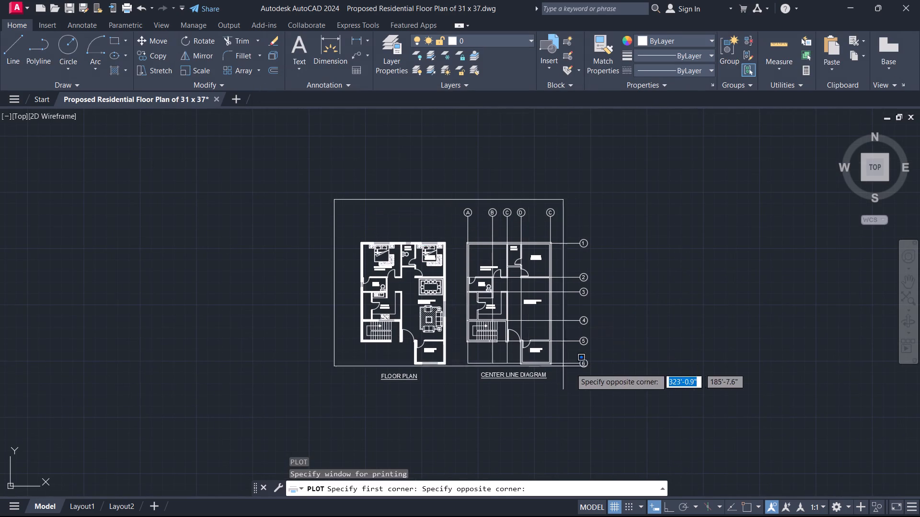
pyautogui.click(602, 385)
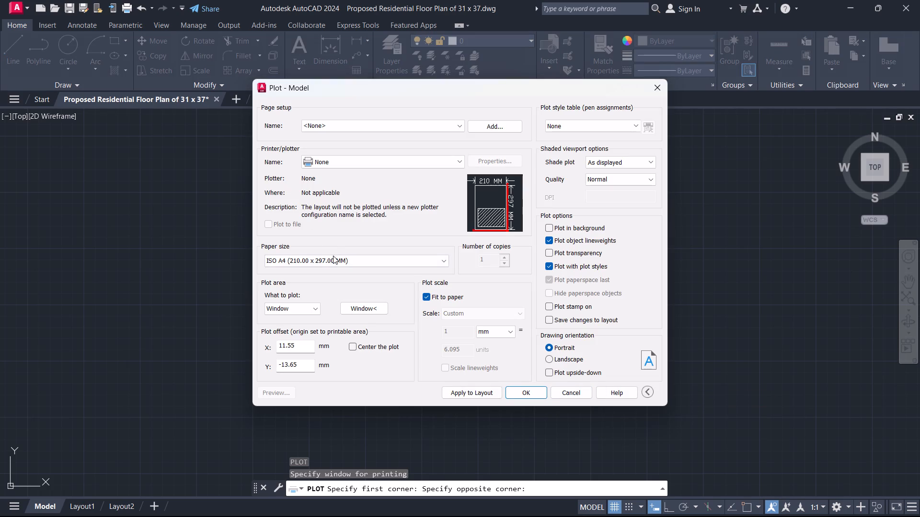
# Center the plot in landscape orientation, using the DWG To PDF.pc3 plotter and ISO A4 (297.00 x 210.00 MM) paper.
pyautogui.click(361, 348)
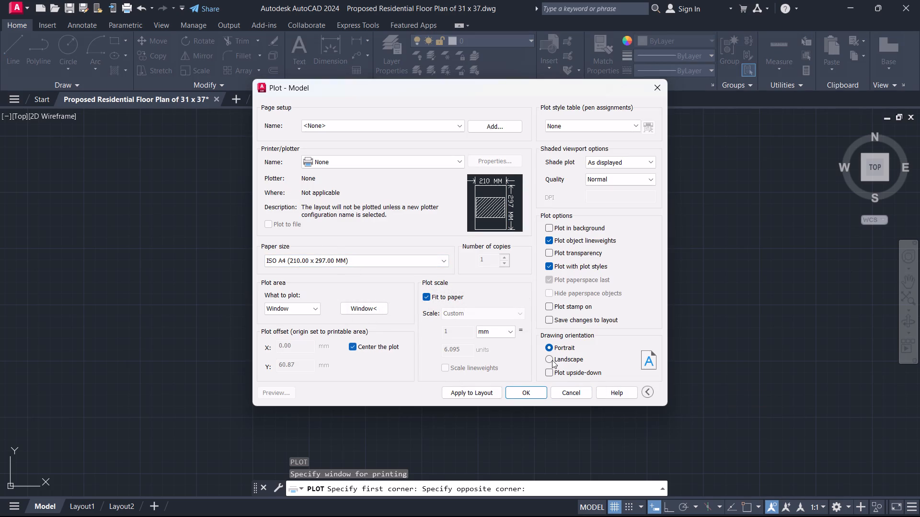
pyautogui.click(567, 358)
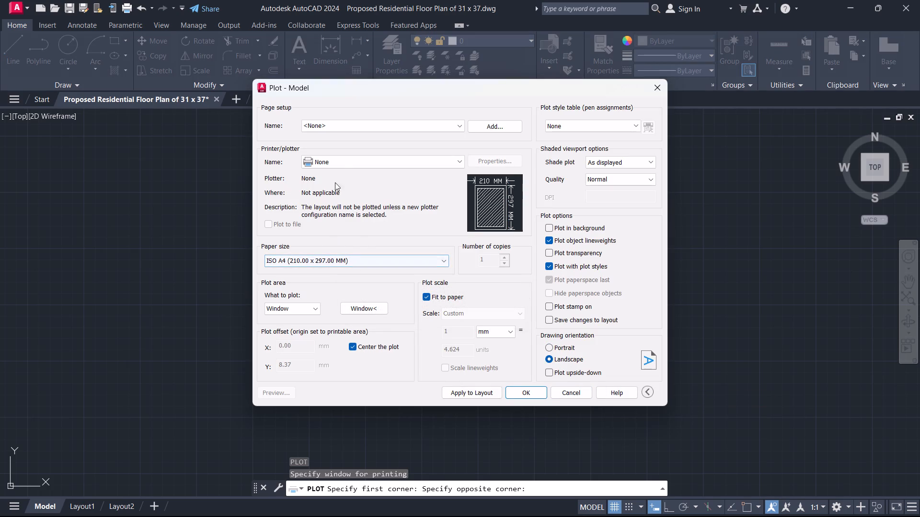
pyautogui.click(343, 159)
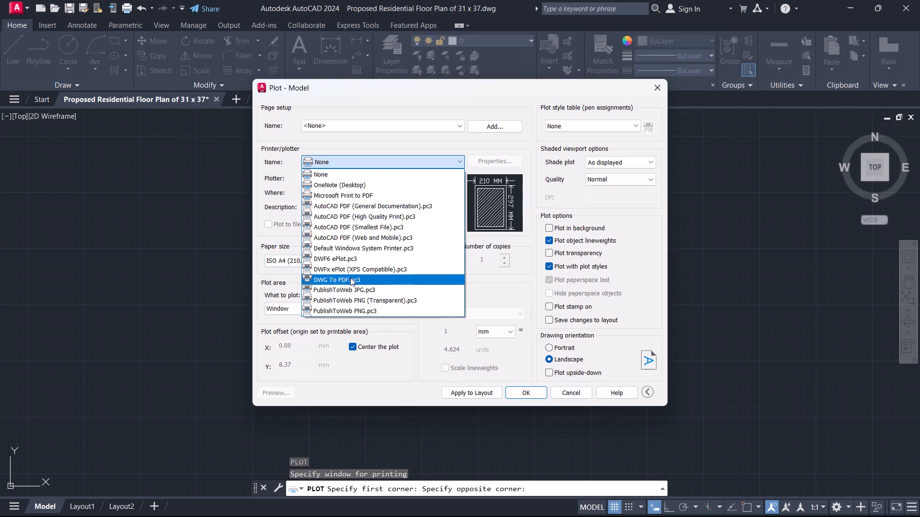
pyautogui.click(350, 278)
pyautogui.click(336, 262)
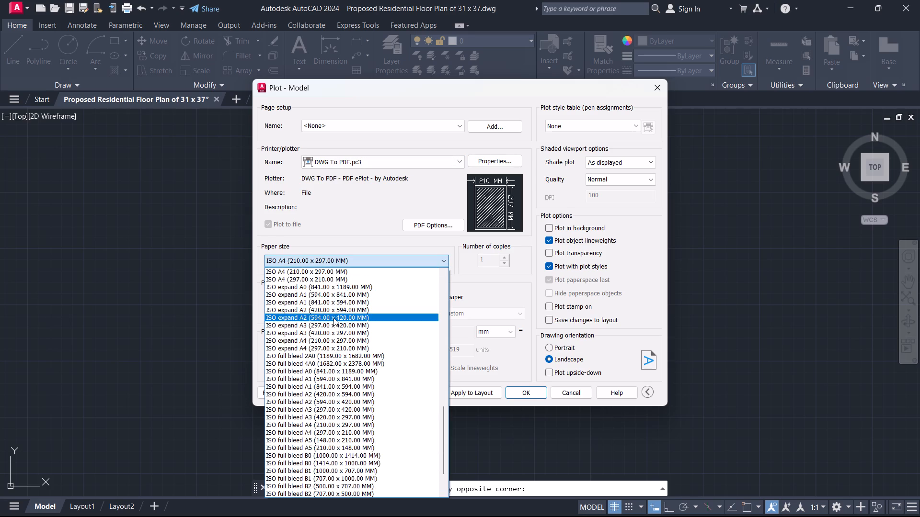
pyautogui.click(334, 282)
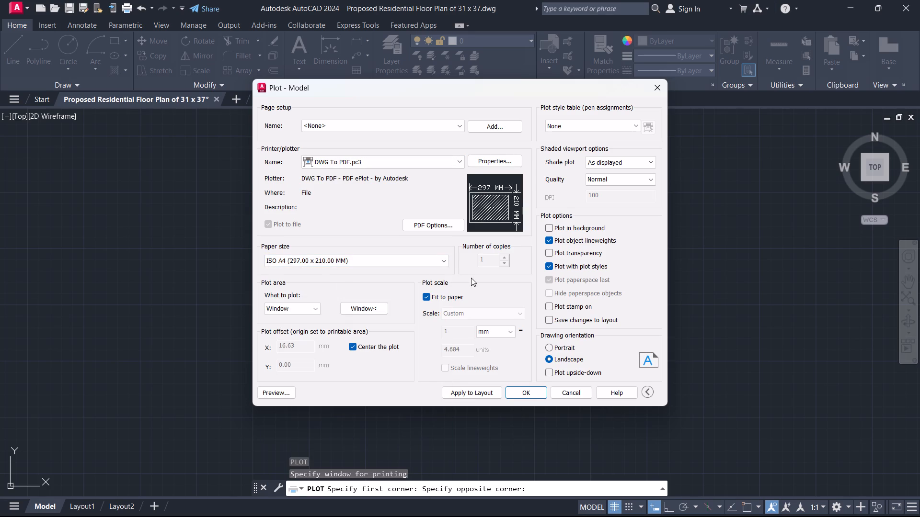
# Set the shade plot option to Legacy wireframe and apply the plot settings to the layout.
pyautogui.click(609, 158)
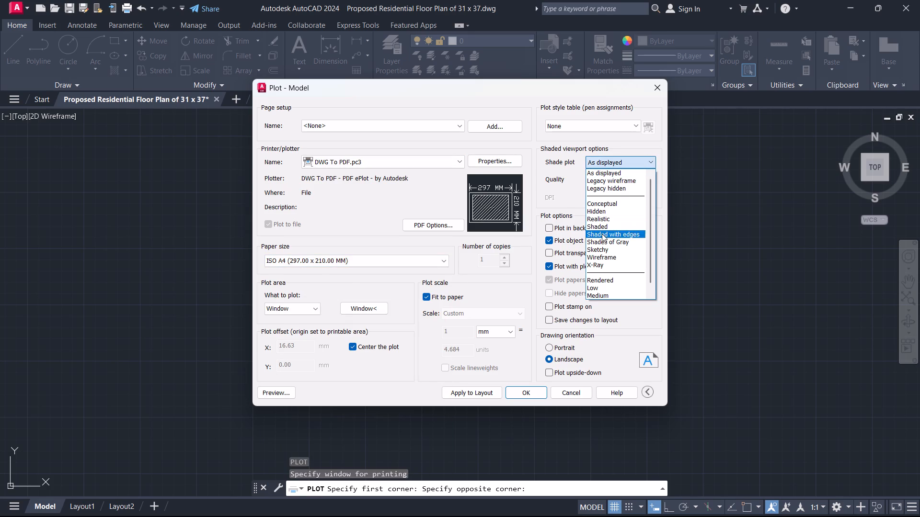
pyautogui.click(615, 191)
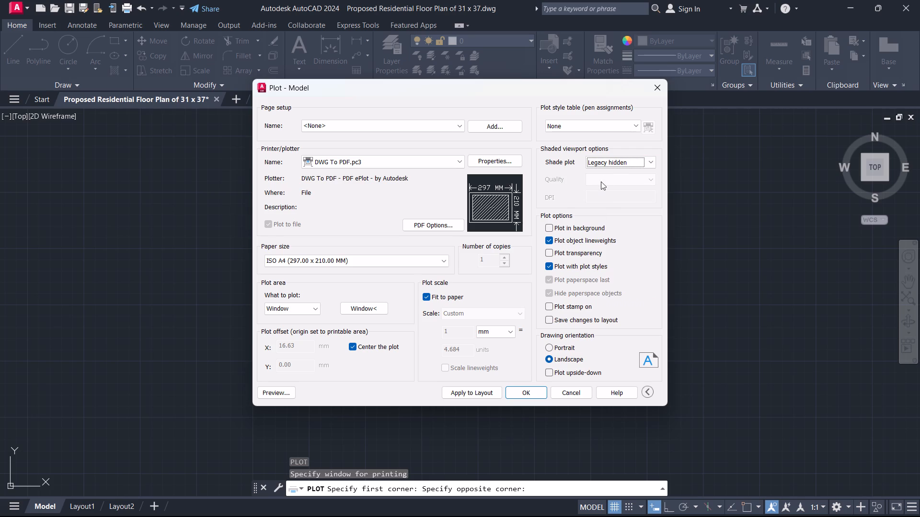
pyautogui.click(611, 162)
pyautogui.click(612, 171)
pyautogui.click(494, 396)
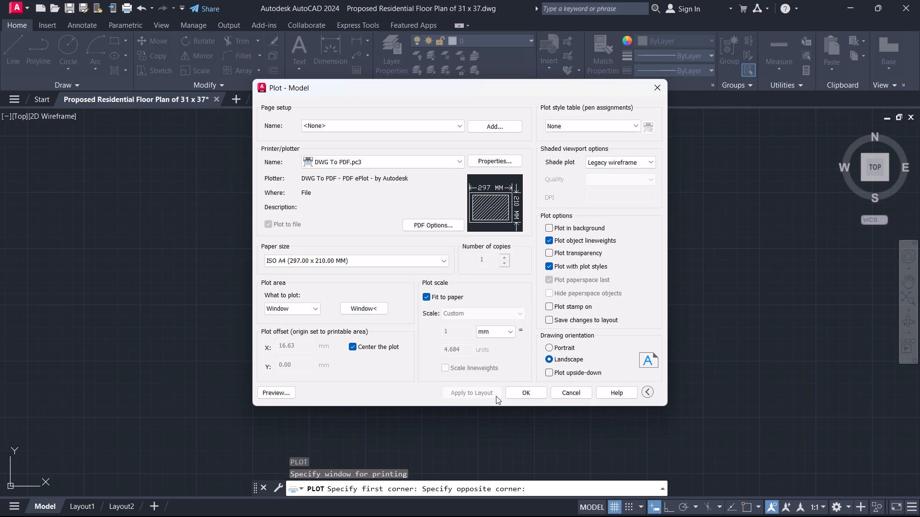
# Preview the plot and examine both drawings on the sheet, including the furnished rooms and hatched walls, before closing the preview.
pyautogui.click(276, 394)
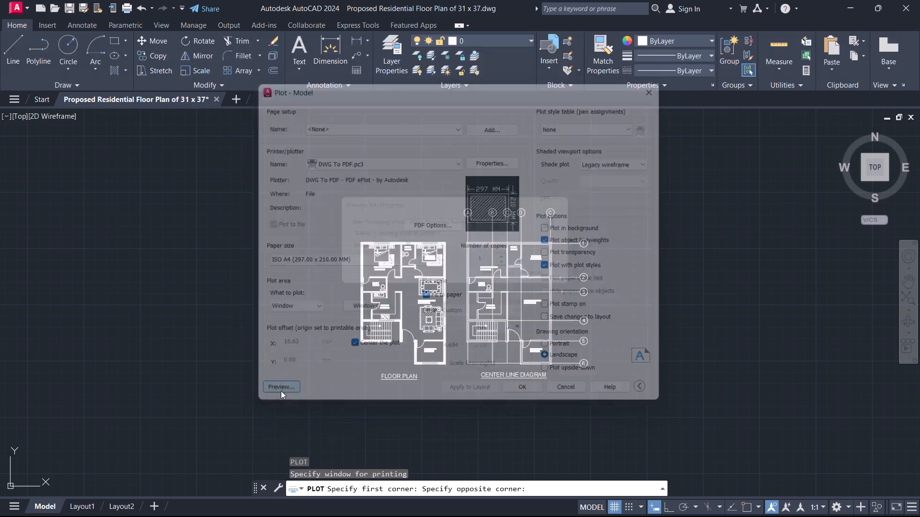
pyautogui.scroll(4, 503, 241)
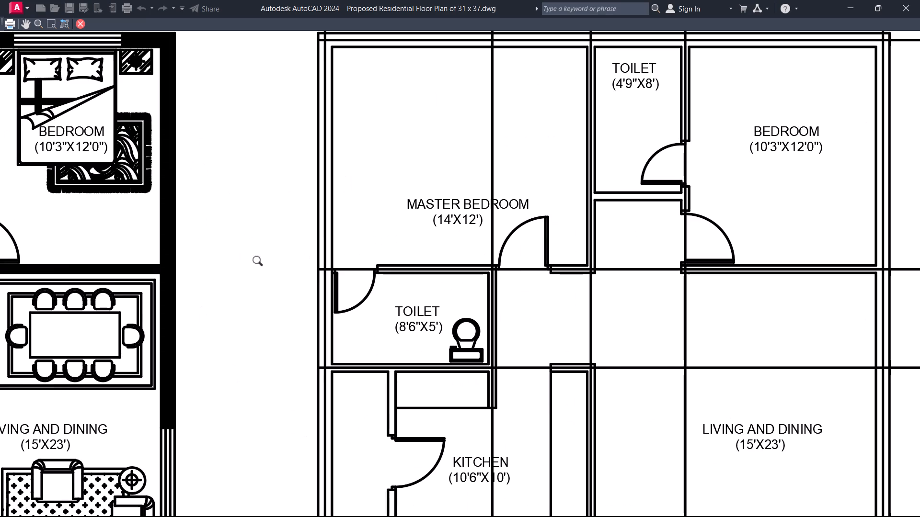
pyautogui.scroll(-1, 265, 263)
pyautogui.moveTo(247, 294); pyautogui.dragTo(560, 247, button='middle')
pyautogui.scroll(3, 470, 163)
pyautogui.middleClick(470, 163)
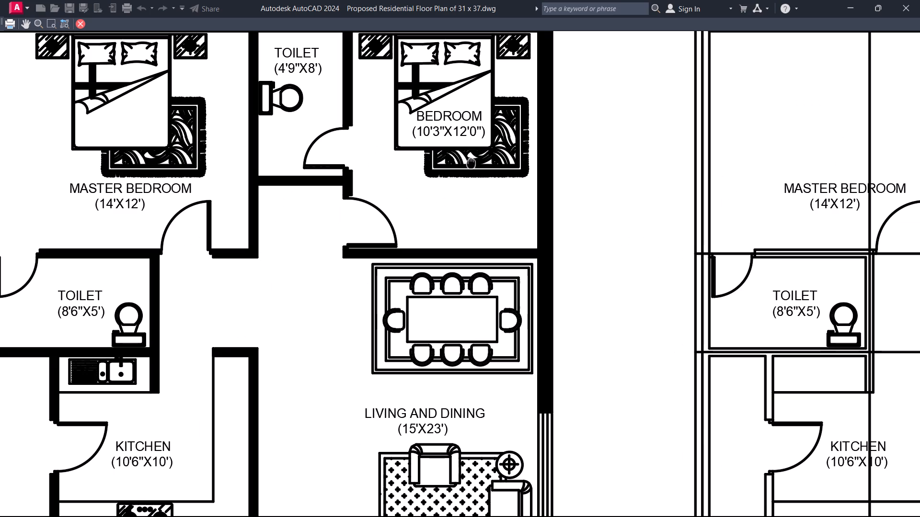
pyautogui.scroll(2, 470, 163)
pyautogui.scroll(3, 442, 225)
pyautogui.scroll(4, 454, 180)
pyautogui.scroll(-4, 431, 137)
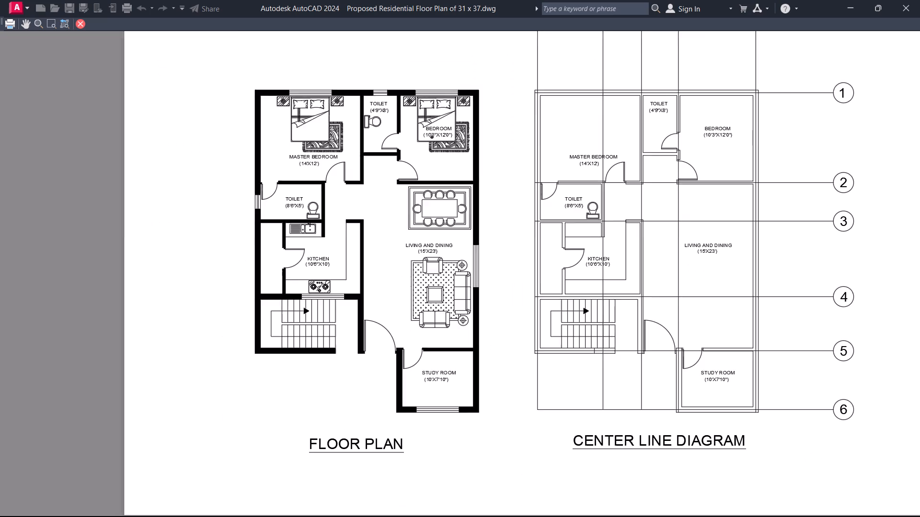
pyautogui.scroll(-1, 431, 137)
pyautogui.click(80, 24)
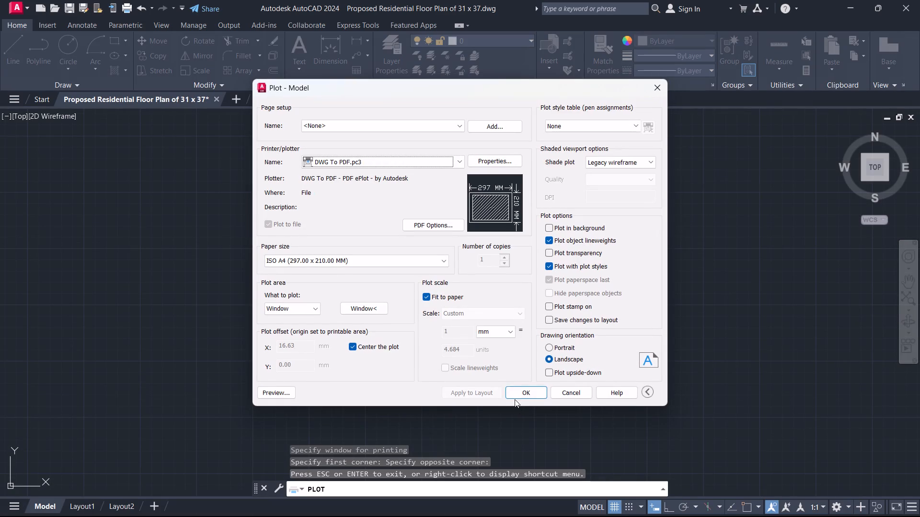
# Plot to Proposed Residential Floor Plan of 31 x 37-Model.pdf in the SYMBIOSIS SOLUTIONS folder on the Desktop.
pyautogui.click(516, 392)
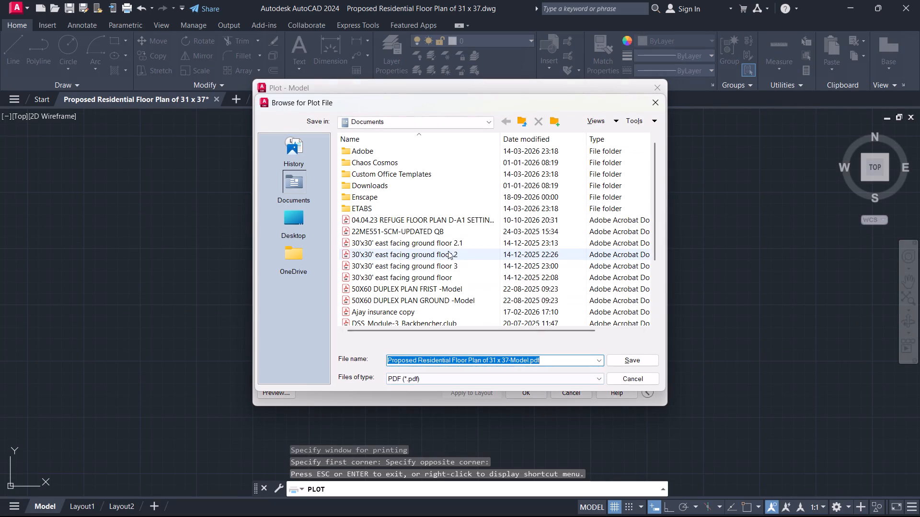
pyautogui.click(291, 225)
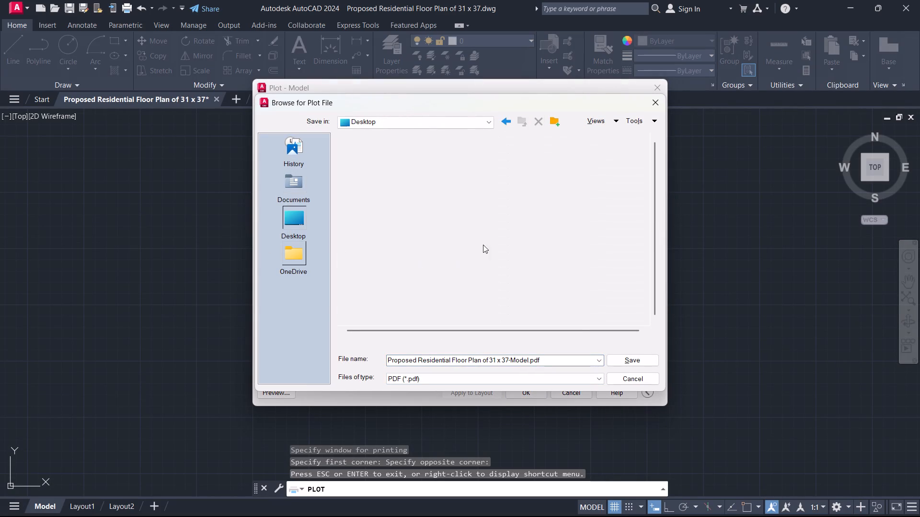
pyautogui.scroll(-3, 507, 283)
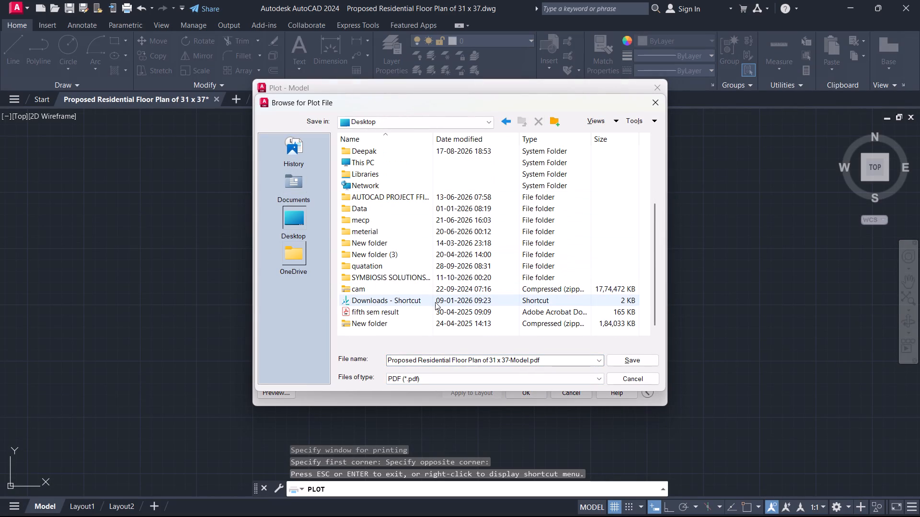
pyautogui.doubleClick(419, 277)
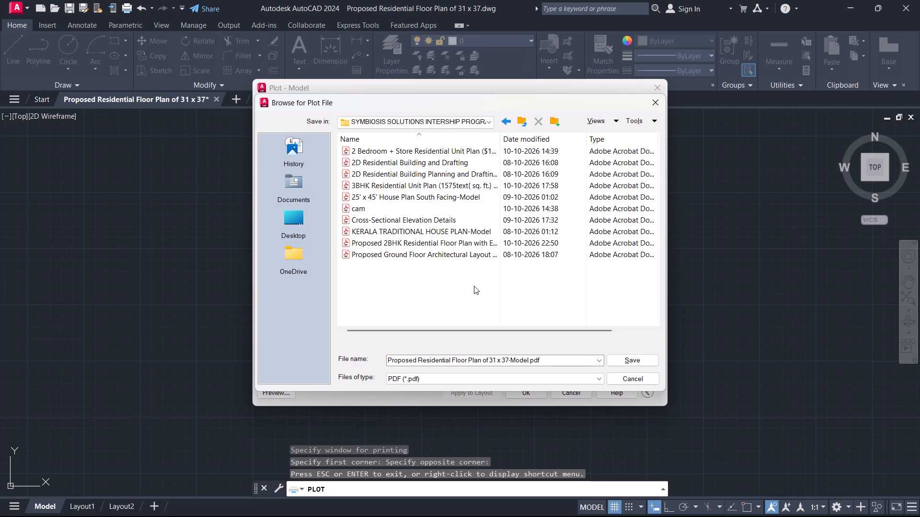
pyautogui.click(628, 359)
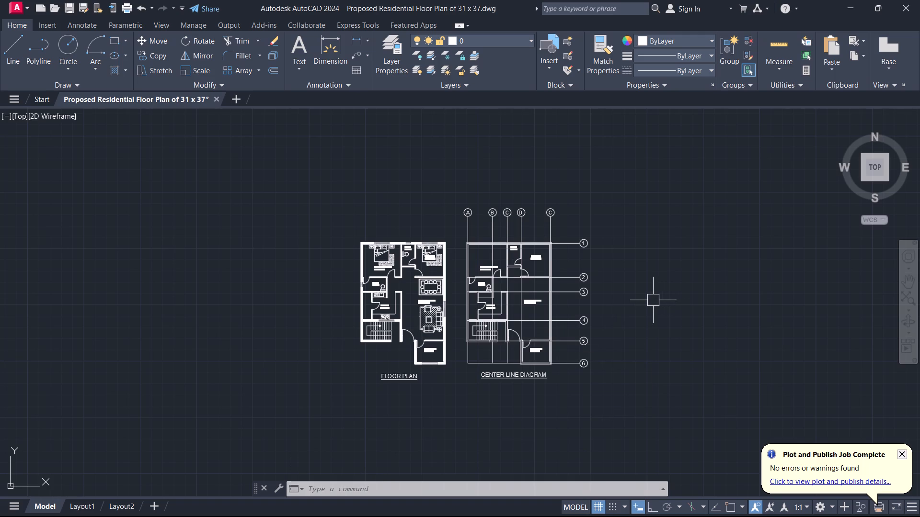
# Examine both plans in the plotted PDF in Adobe Acrobat with the side panes closed, and close the viewer.
pyautogui.moveTo(587, 330); pyautogui.dragTo(703, 323, button='middle')
pyautogui.scroll(6, 284, 294)
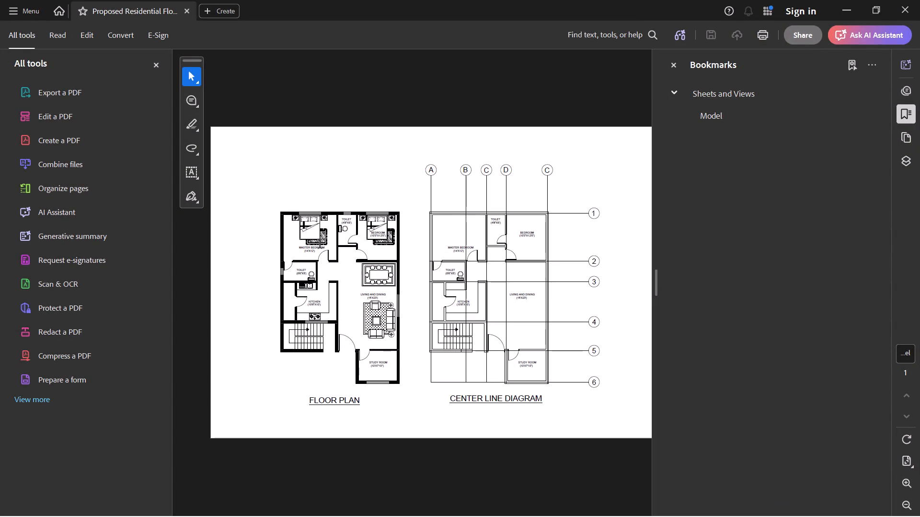
pyautogui.scroll(12, 320, 245)
pyautogui.scroll(-6, 334, 240)
pyautogui.click(154, 69)
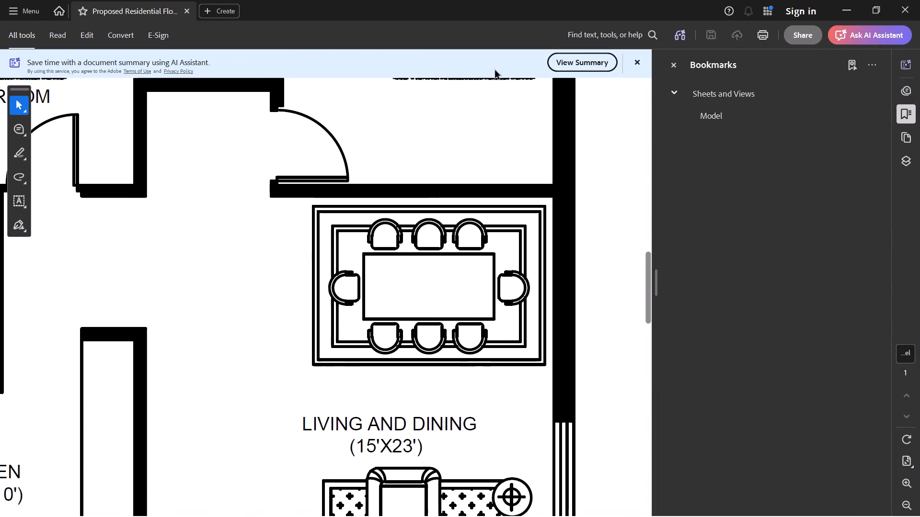
pyautogui.click(640, 62)
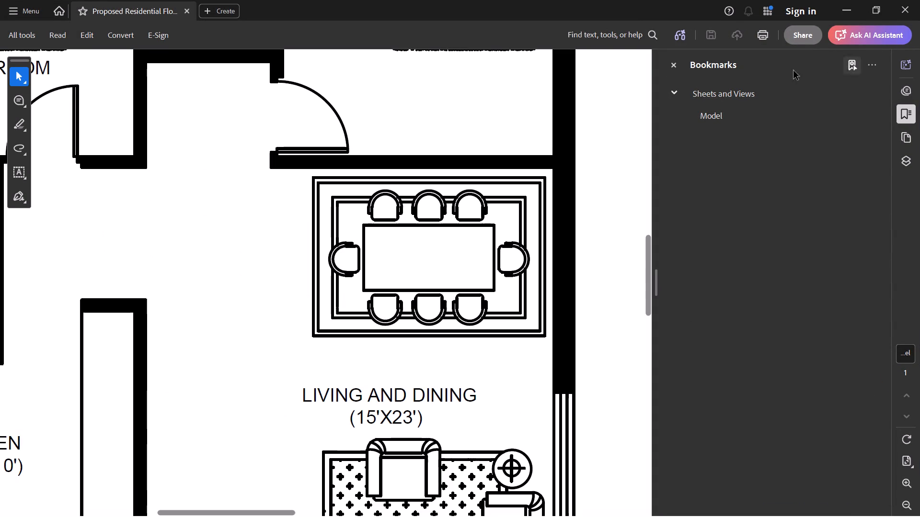
pyautogui.click(676, 69)
pyautogui.keyDown('ctrl'); pyautogui.scroll(-4, 461, 191); pyautogui.keyUp('ctrl')
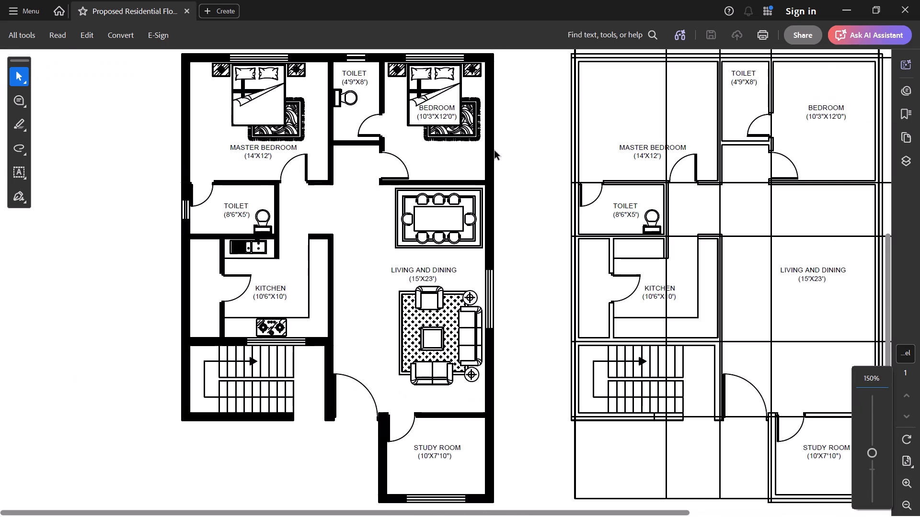
pyautogui.click(919, 17)
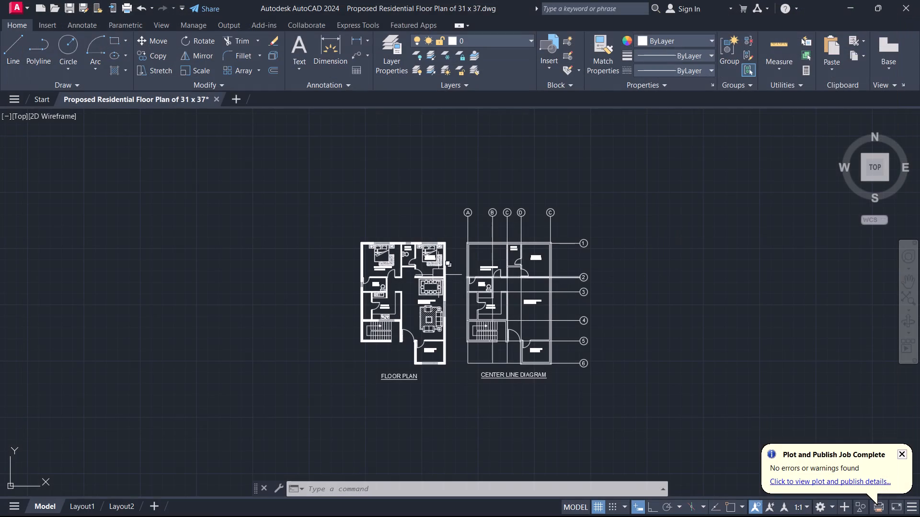
# Add the text PARKING at 10" height in the open area below the staircase of the floor plan.
pyautogui.scroll(1, 494, 283)
pyautogui.moveTo(494, 283); pyautogui.dragTo(534, 230, button='middle')
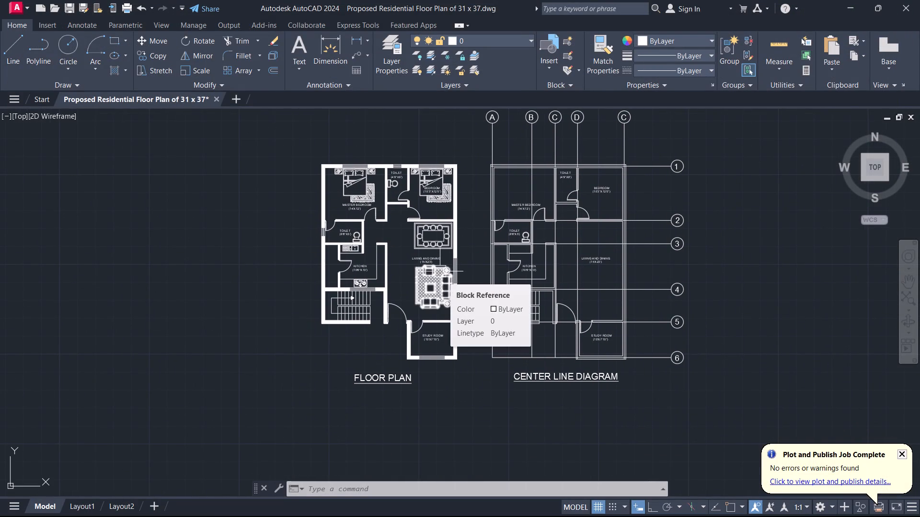
pyautogui.scroll(1, 421, 389)
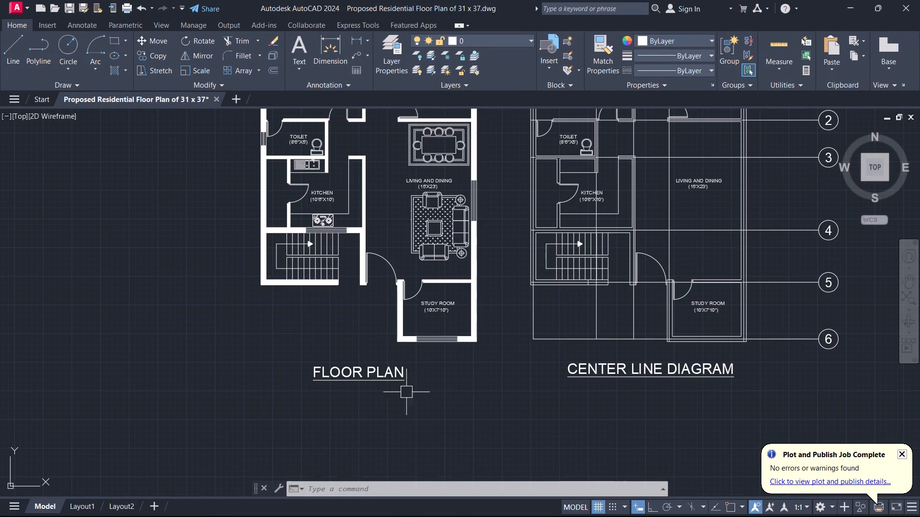
pyautogui.press('t')
pyautogui.press('space')
pyautogui.scroll(2, 309, 345)
pyautogui.moveTo(242, 270); pyautogui.dragTo(250, 272)
pyautogui.click(425, 341)
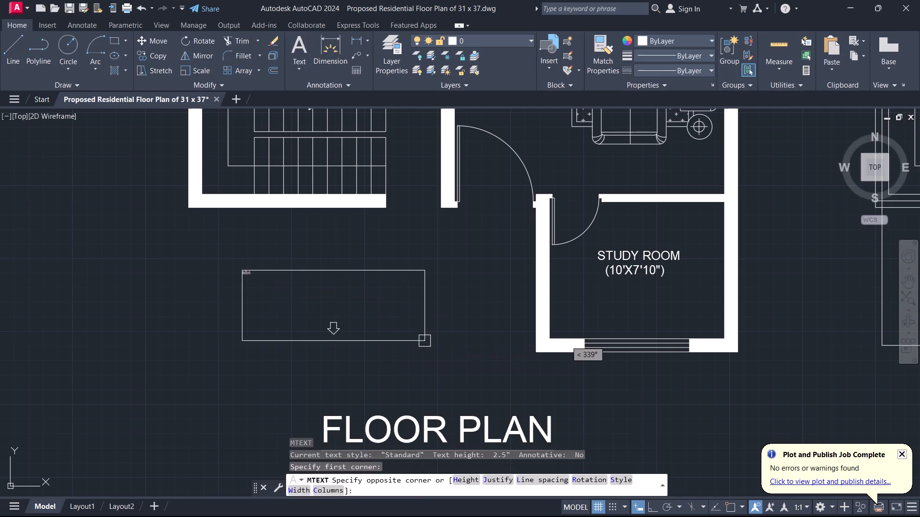
pyautogui.write('PARKING')
pyautogui.hotkey('ctrl', 'a')
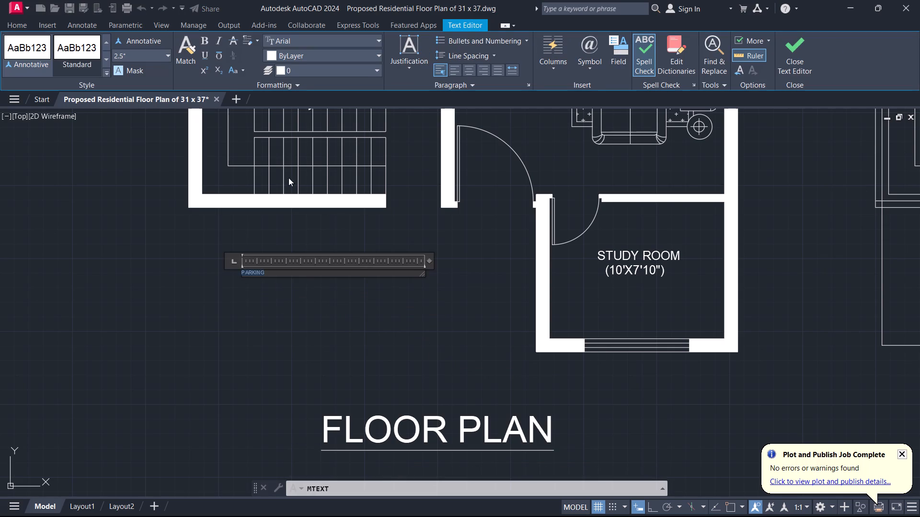
pyautogui.click(131, 56)
pyautogui.write('10')
pyautogui.press('Return')
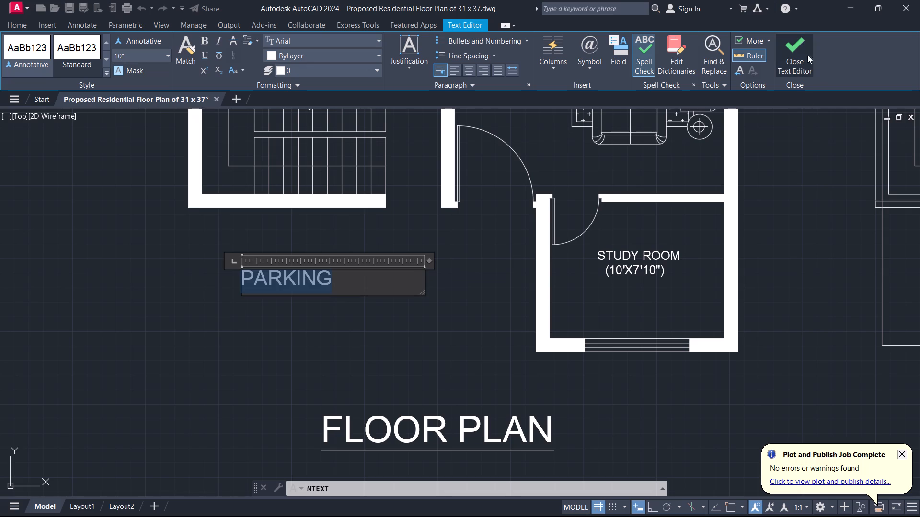
pyautogui.click(802, 52)
# Move the PARKING label slightly down and to the right within the open area below the staircase.
pyautogui.moveTo(457, 224); pyautogui.dragTo(627, 213, button='middle')
pyautogui.scroll(1, 460, 228)
pyautogui.moveTo(475, 340); pyautogui.dragTo(467, 338)
pyautogui.click(295, 278)
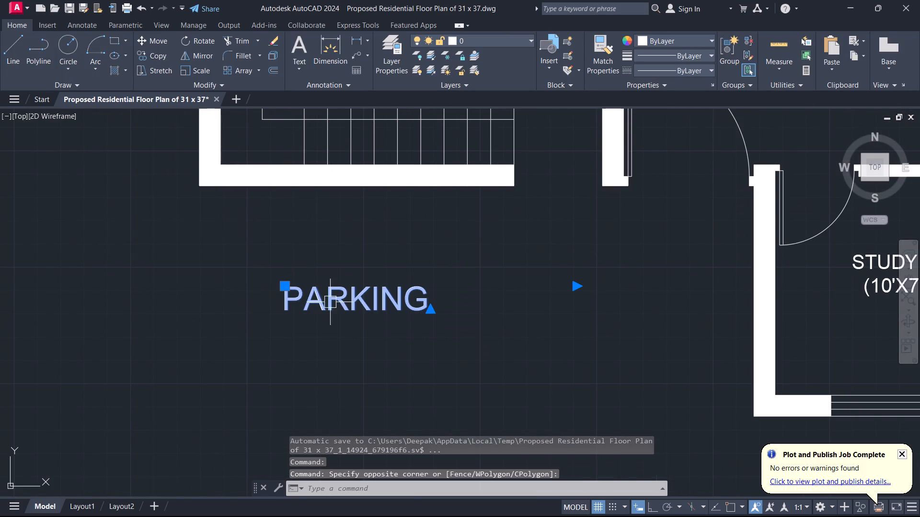
pyautogui.write('M')
pyautogui.press('space')
pyautogui.click(332, 303)
pyautogui.click(372, 335)
pyautogui.press('Escape')
pyautogui.scroll(-5, 398, 320)
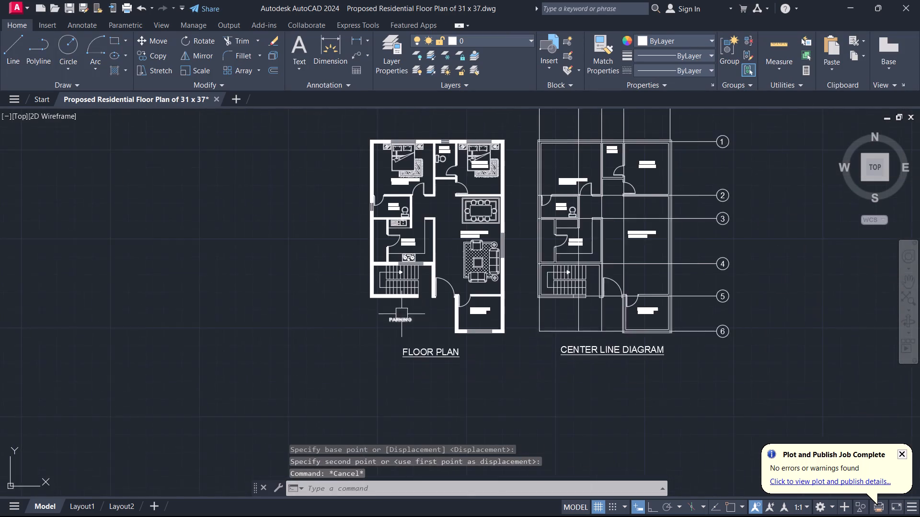
# Examine the furnished floor plan and the center line diagram, including the dining area and the kitchen, for remaining corrections.
pyautogui.moveTo(402, 314); pyautogui.dragTo(445, 302, button='middle')
pyautogui.scroll(1, 534, 288)
pyautogui.moveTo(534, 288); pyautogui.dragTo(499, 311, button='middle')
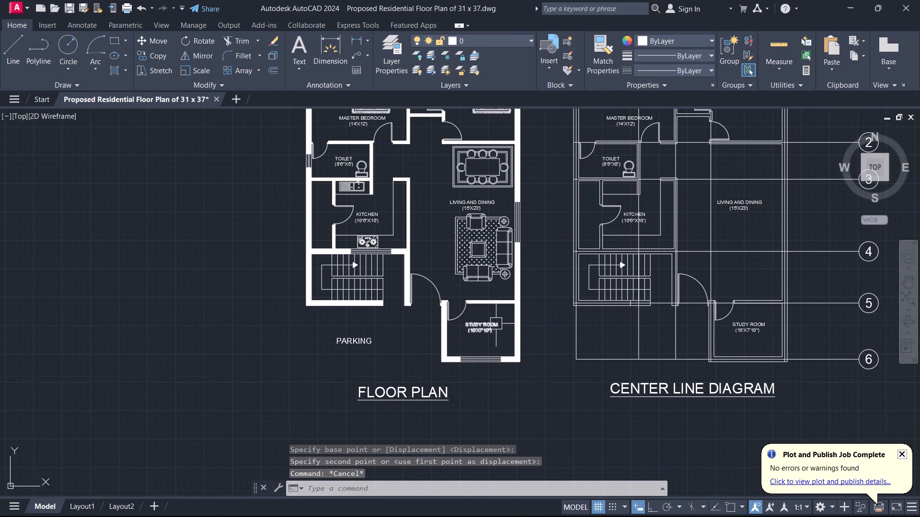
pyautogui.write('TR')
pyautogui.press('Escape')
pyautogui.moveTo(490, 335); pyautogui.dragTo(500, 382, button='middle')
pyautogui.hotkey('alt', 'Tab')
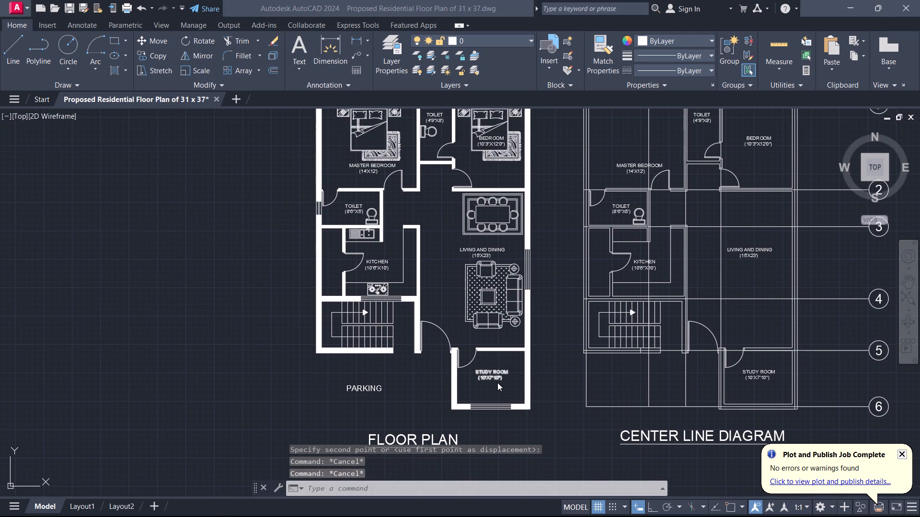
pyautogui.hotkey('alt', 'Tab')
pyautogui.hotkey('alt', 'Tab')
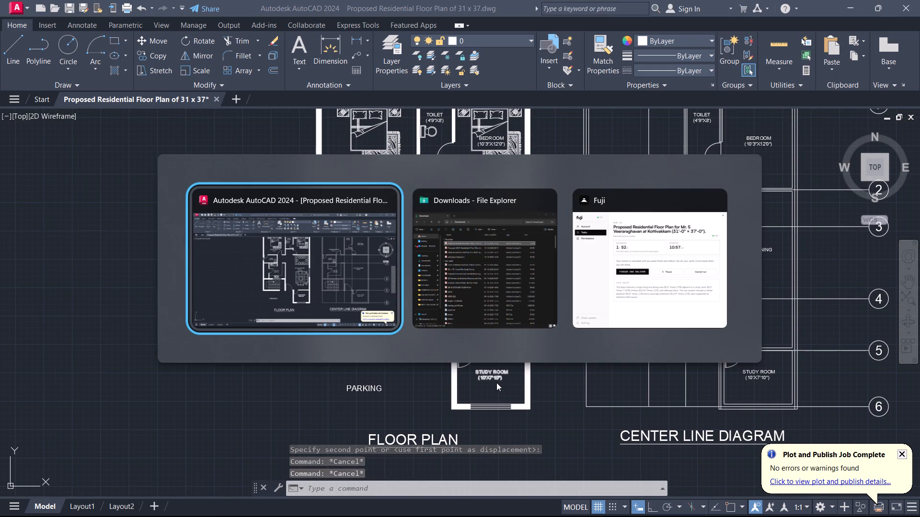
pyautogui.moveTo(513, 309); pyautogui.dragTo(401, 337, button='middle')
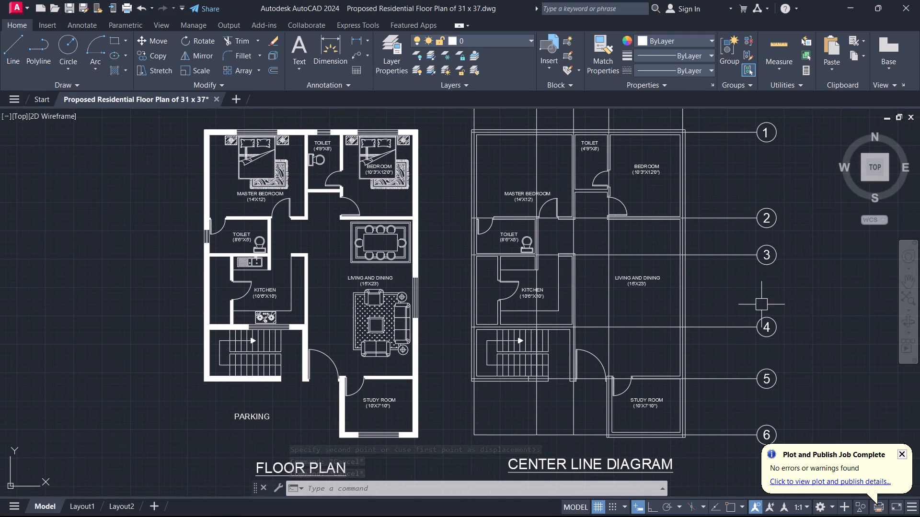
pyautogui.moveTo(755, 303); pyautogui.dragTo(855, 257, button='middle')
pyautogui.scroll(1, 754, 303)
pyautogui.scroll(1, 694, 281)
pyautogui.moveTo(694, 281); pyautogui.dragTo(759, 252, button='middle')
pyautogui.scroll(-2, 665, 276)
pyautogui.moveTo(676, 297); pyautogui.dragTo(608, 298, button='middle')
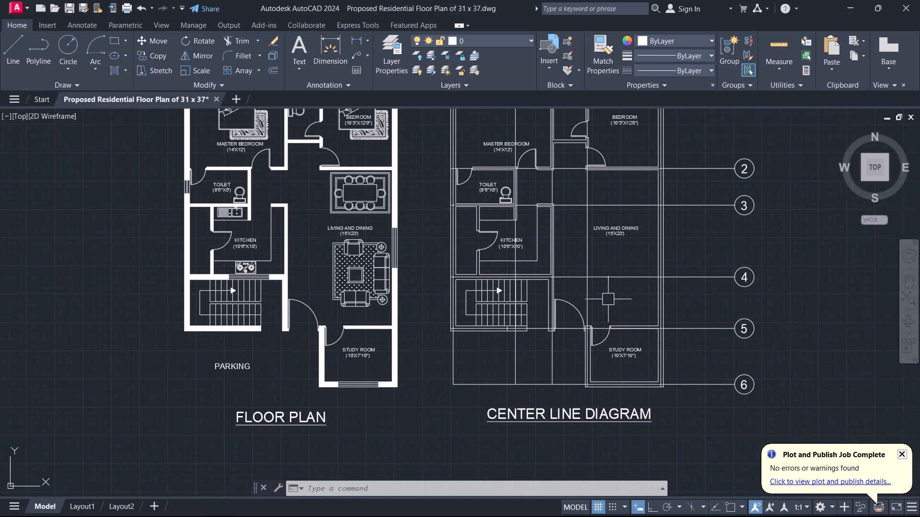
pyautogui.moveTo(709, 233); pyautogui.dragTo(586, 283, button='middle')
pyautogui.moveTo(579, 284); pyautogui.dragTo(578, 281, button='middle')
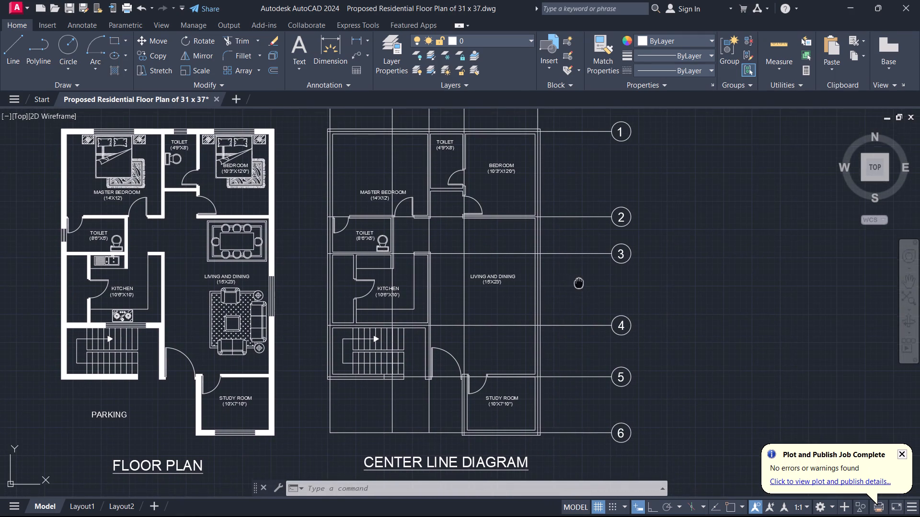
pyautogui.moveTo(578, 281); pyautogui.dragTo(521, 283, button='middle')
pyautogui.scroll(-1, 521, 283)
pyautogui.moveTo(530, 301); pyautogui.dragTo(625, 313, button='middle')
pyautogui.scroll(1, 536, 309)
pyautogui.moveTo(621, 305); pyautogui.dragTo(621, 306, button='middle')
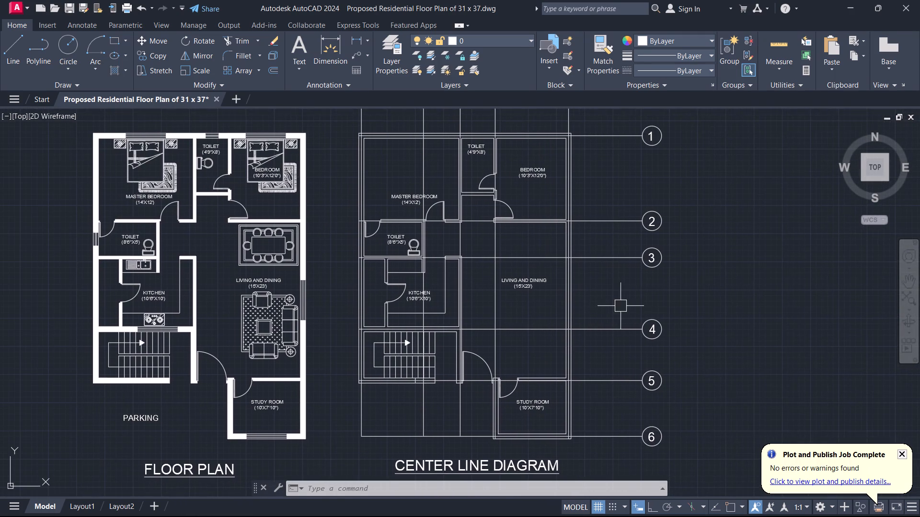
pyautogui.moveTo(621, 306); pyautogui.dragTo(715, 244, button='middle')
pyautogui.moveTo(455, 247); pyautogui.dragTo(561, 357, button='middle')
pyautogui.scroll(1, 451, 247)
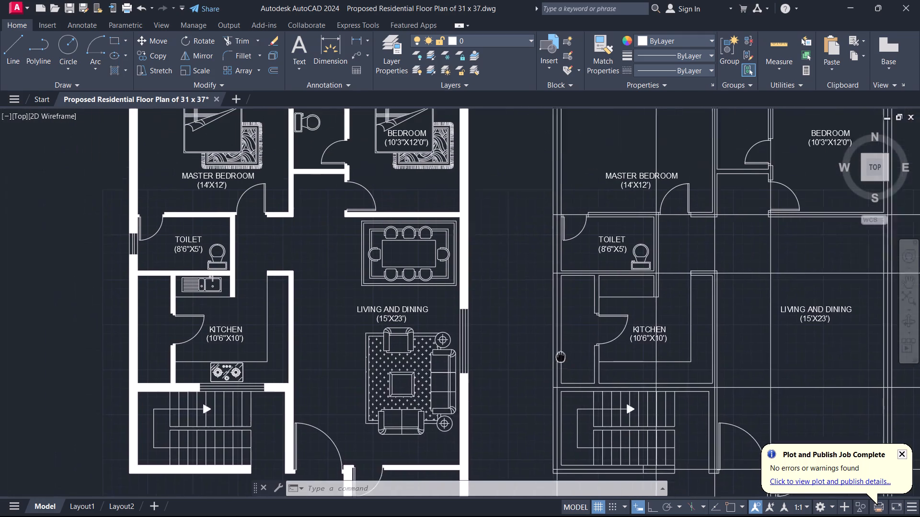
pyautogui.moveTo(561, 357); pyautogui.dragTo(585, 366, button='middle')
pyautogui.scroll(2, 474, 300)
pyautogui.moveTo(474, 300); pyautogui.dragTo(559, 339, button='middle')
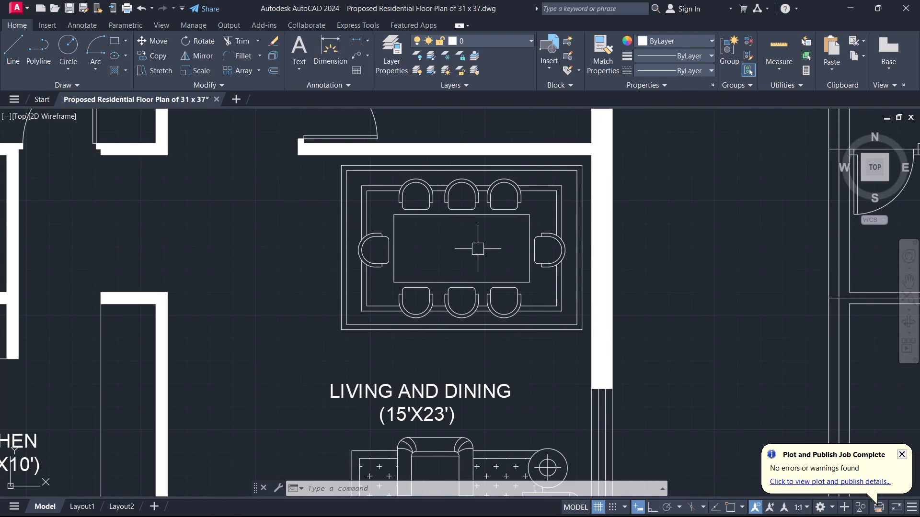
pyautogui.moveTo(478, 249); pyautogui.dragTo(592, 236, button='middle')
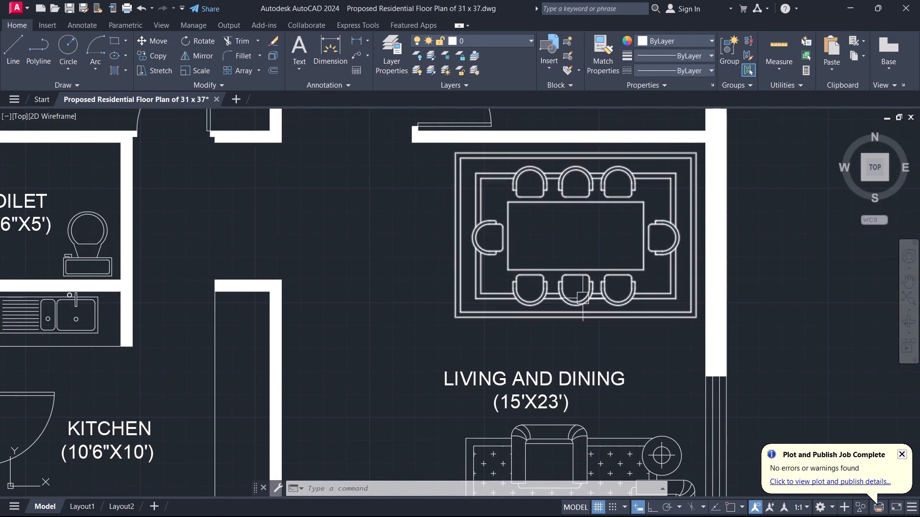
pyautogui.scroll(1, 609, 364)
pyautogui.scroll(-1, 583, 367)
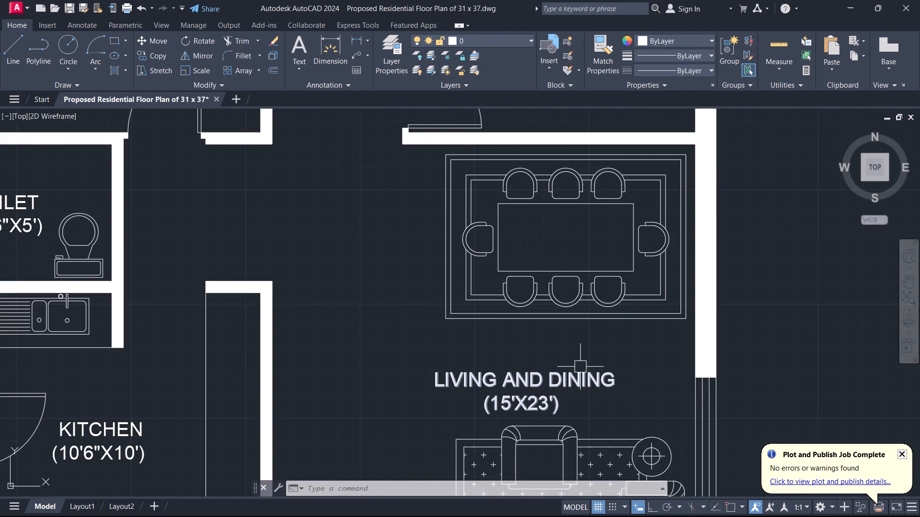
pyautogui.scroll(-2, 577, 368)
pyautogui.moveTo(432, 393); pyautogui.dragTo(517, 352, button='middle')
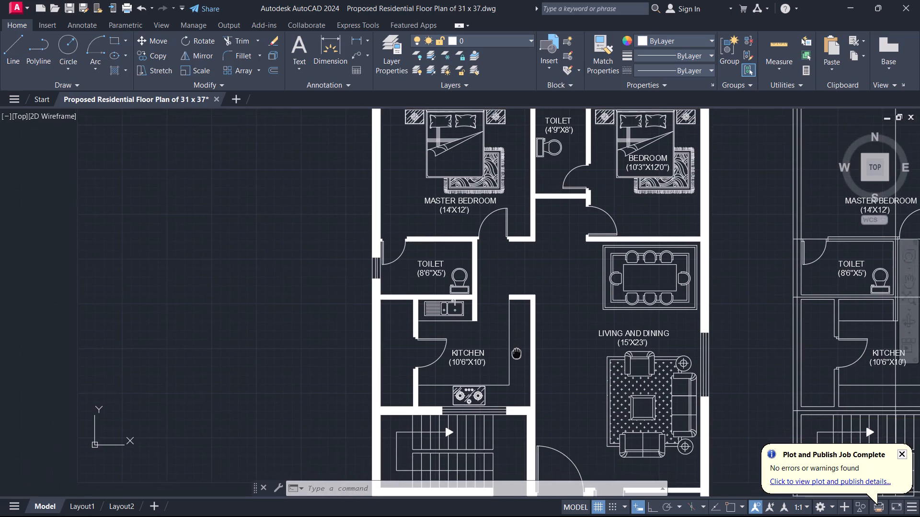
pyautogui.moveTo(517, 352); pyautogui.dragTo(514, 353, button='middle')
pyautogui.scroll(2, 512, 354)
pyautogui.moveTo(501, 363); pyautogui.dragTo(506, 367, button='middle')
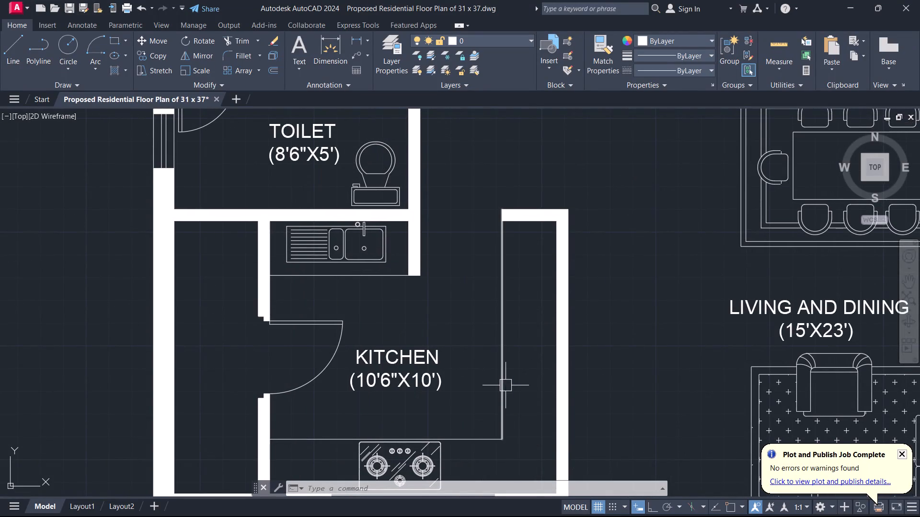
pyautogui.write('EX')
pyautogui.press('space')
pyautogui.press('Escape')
# Move the floor plan's stove block from the counter at the staircase window to the open kitchen floor near the sink counter.
pyautogui.scroll(-1, 475, 434)
pyautogui.moveTo(473, 433); pyautogui.dragTo(506, 287, button='middle')
pyautogui.scroll(1, 492, 308)
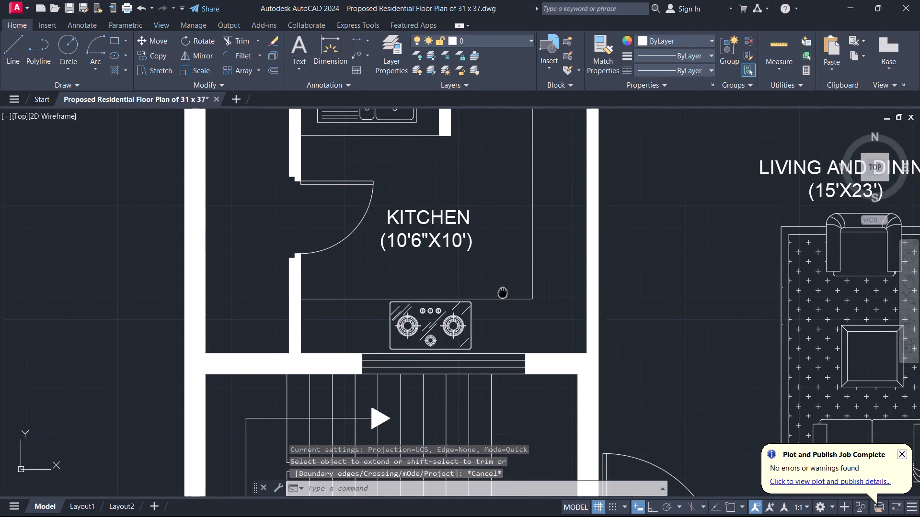
pyautogui.moveTo(506, 287); pyautogui.dragTo(507, 288, button='middle')
pyautogui.click(474, 333)
pyautogui.press('c')
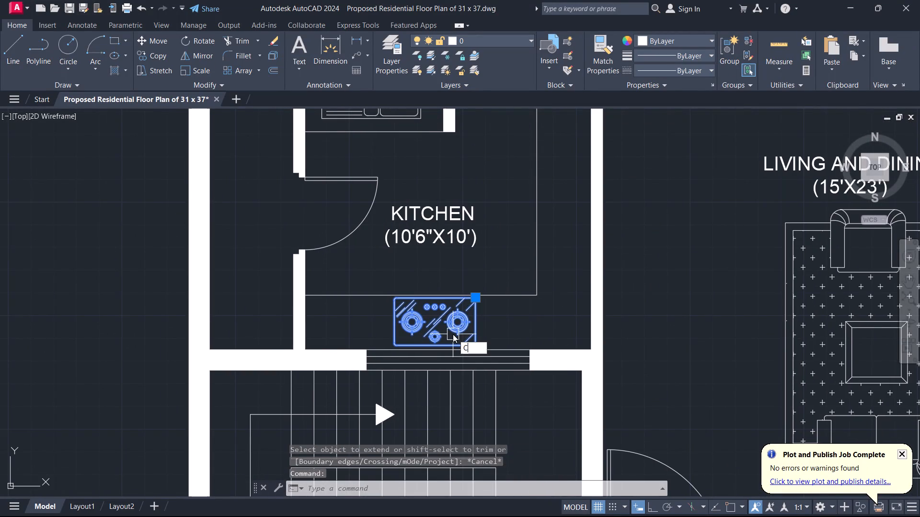
pyautogui.press('Escape')
pyautogui.click(460, 333)
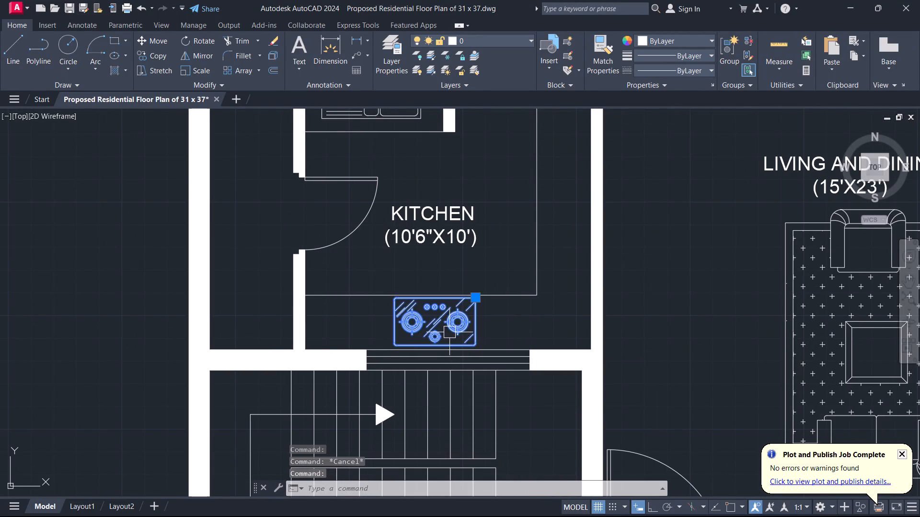
pyautogui.write('M')
pyautogui.press('space')
pyautogui.click(449, 332)
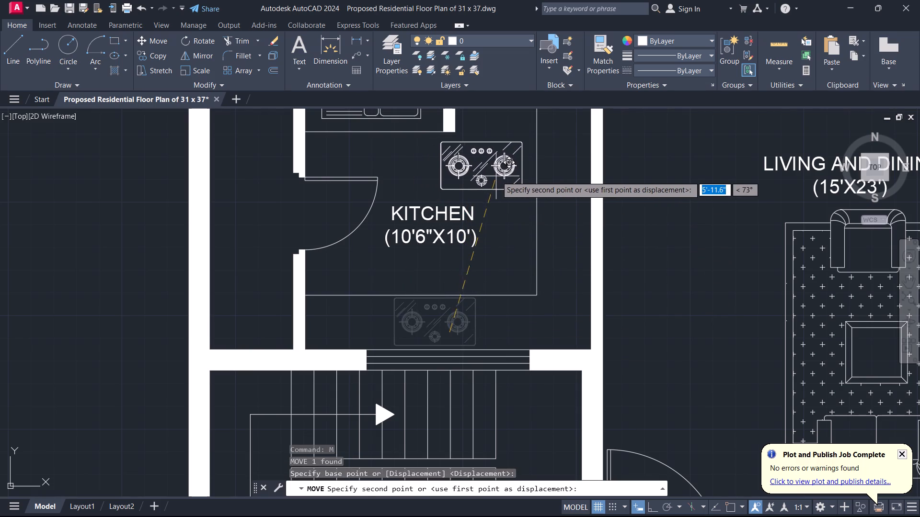
pyautogui.click(500, 179)
pyautogui.press('Escape')
# Rotate the stove block a quarter turn counterclockwise with Ortho on, so its knobs face into the kitchen.
pyautogui.click(492, 179)
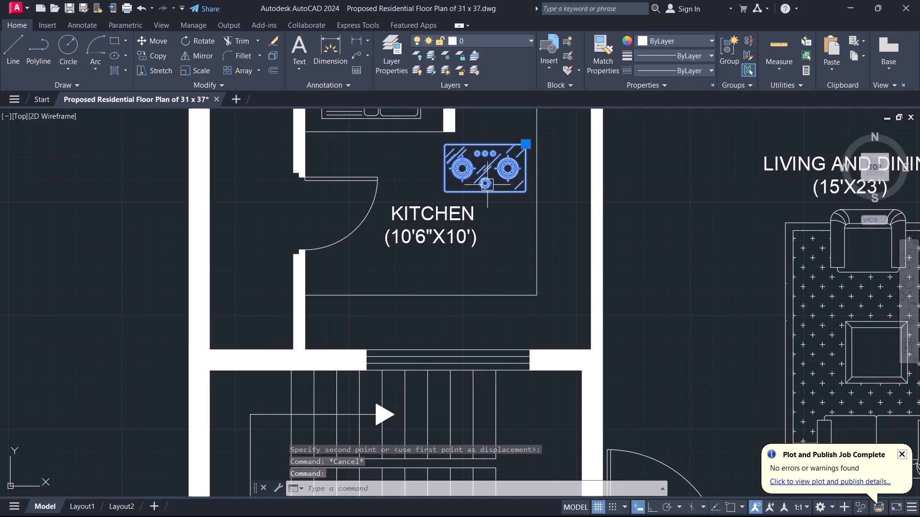
pyautogui.press('r')
pyautogui.press('o')
pyautogui.press('space')
pyautogui.click(478, 165)
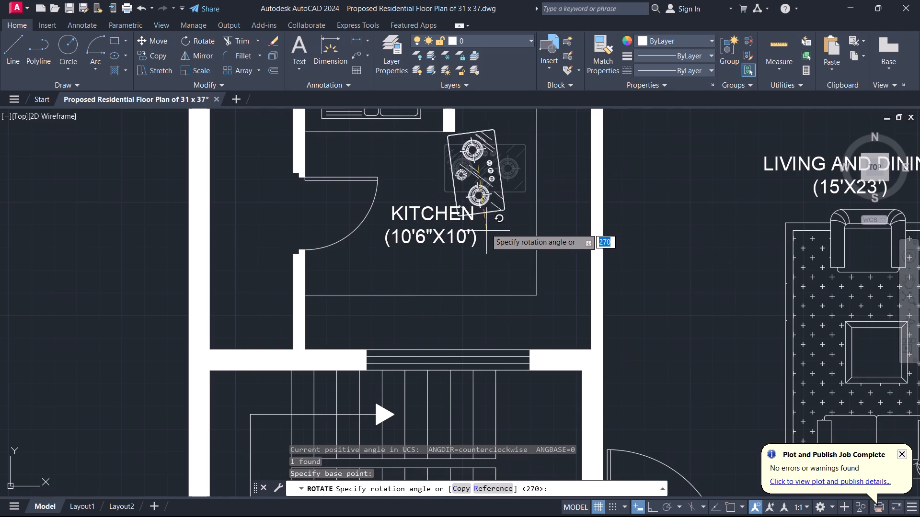
pyautogui.moveTo(478, 119); pyautogui.dragTo(493, 264, button='middle')
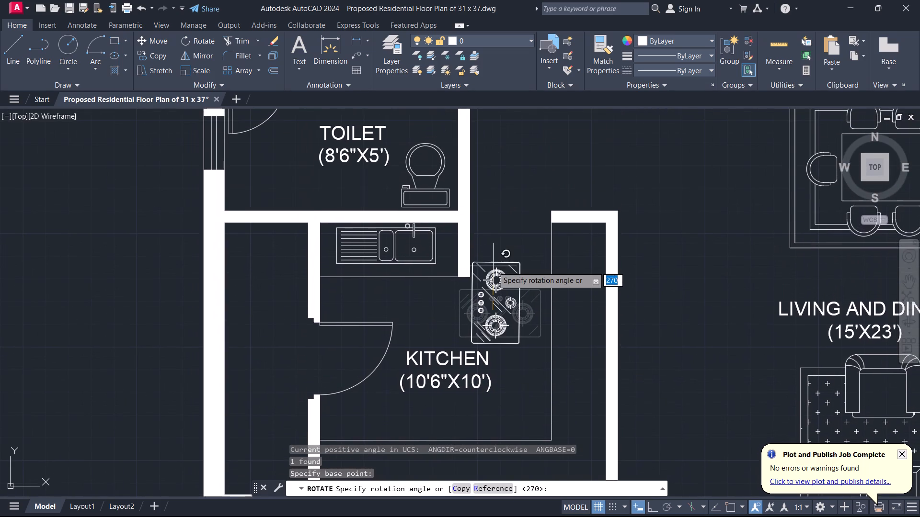
pyautogui.press('F8')
pyautogui.click(486, 229)
pyautogui.press('Escape')
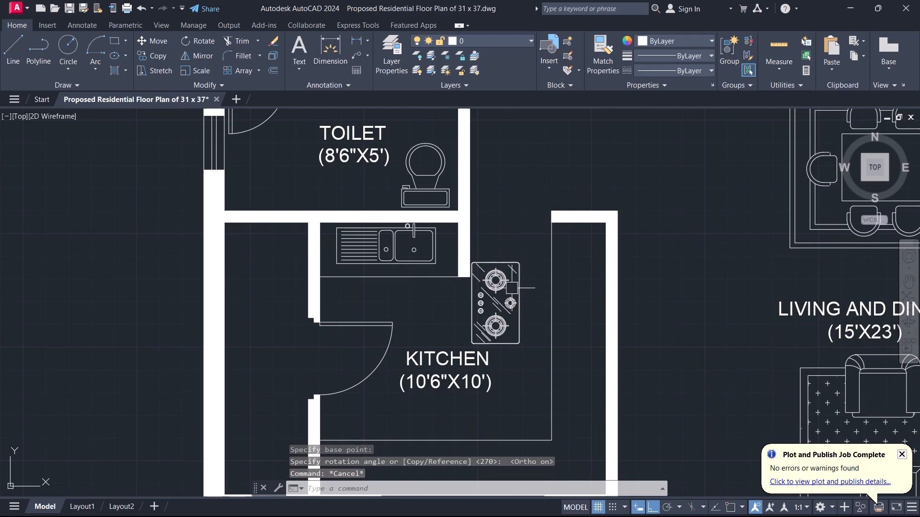
# Move the stove block horizontally onto the kitchen counter along the wall beside the living and dining room.
pyautogui.click(512, 288)
pyautogui.click(474, 292)
pyautogui.press('m')
pyautogui.press('space')
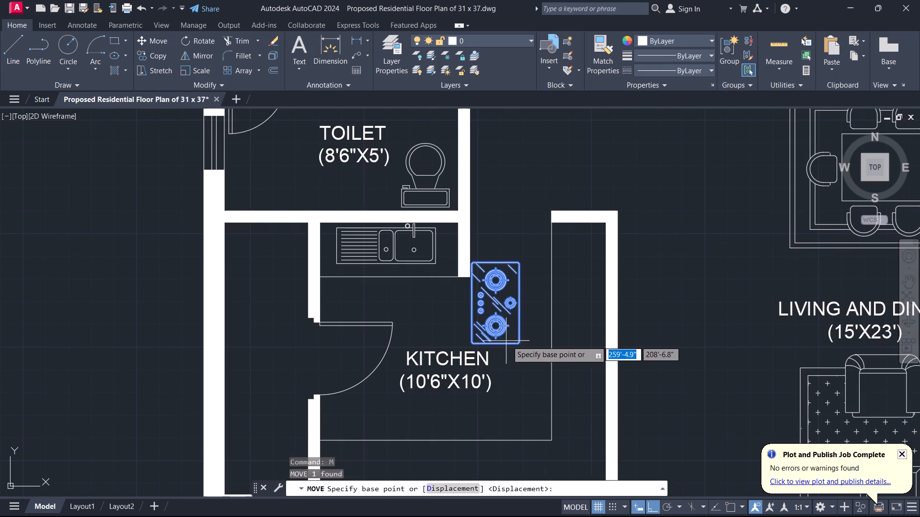
pyautogui.scroll(2, 514, 330)
pyautogui.click(529, 268)
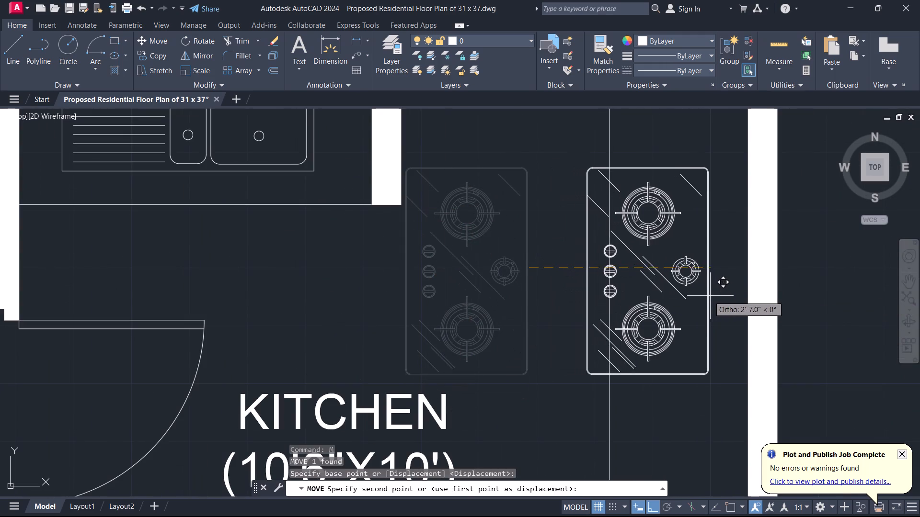
pyautogui.click(740, 288)
pyautogui.press('Escape')
pyautogui.scroll(-2, 725, 299)
pyautogui.moveTo(724, 299); pyautogui.dragTo(695, 301, button='middle')
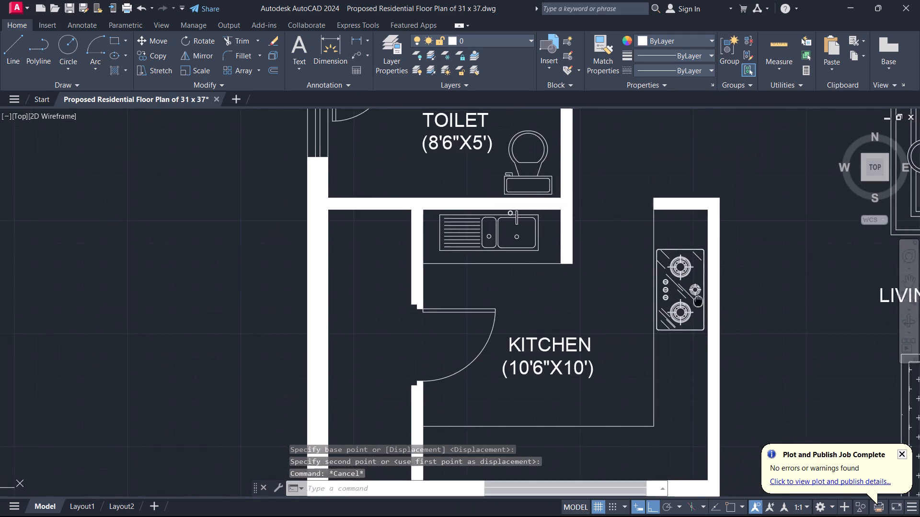
# Move the stove block about 2' down along the counter, roughly level with the KITCHEN label.
pyautogui.moveTo(695, 301); pyautogui.dragTo(687, 303, button='middle')
pyautogui.scroll(1, 688, 303)
pyautogui.click(678, 310)
pyautogui.write('M')
pyautogui.press('space')
pyautogui.click(649, 317)
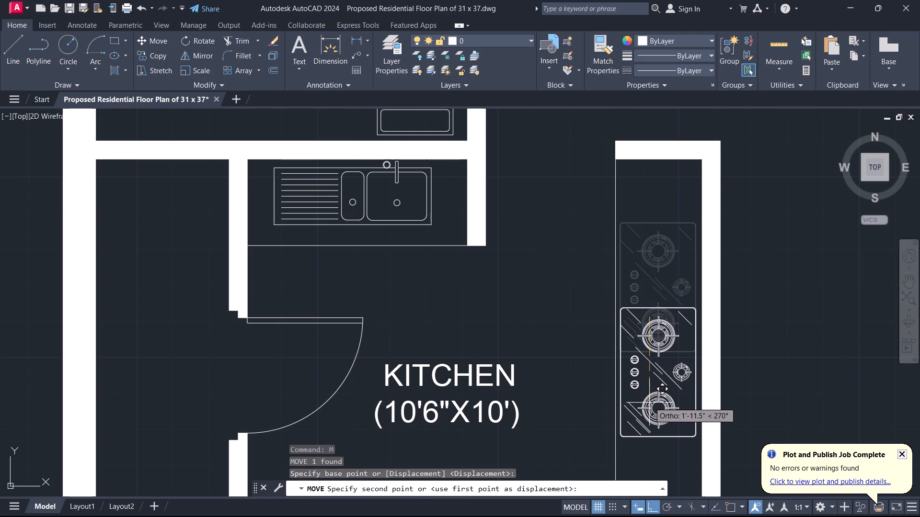
pyautogui.click(649, 403)
pyautogui.press('Escape')
pyautogui.scroll(-2, 647, 382)
pyautogui.moveTo(640, 376); pyautogui.dragTo(612, 298, button='middle')
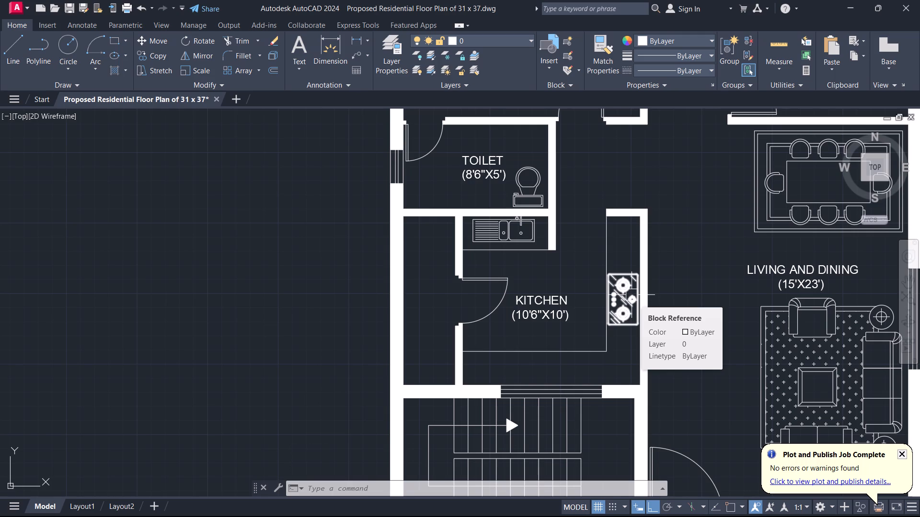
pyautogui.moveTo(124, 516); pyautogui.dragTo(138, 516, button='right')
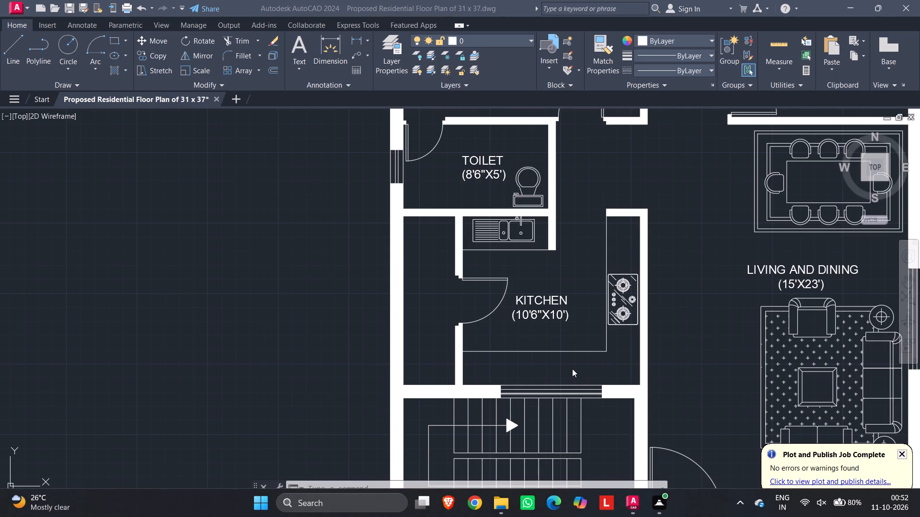
# Extend the kitchen counter's front line beside the stove down to the wall shared with the staircase.
pyautogui.press('Escape')
pyautogui.write('EX')
pyautogui.press('space')
pyautogui.press('Escape')
pyautogui.click(566, 332)
pyautogui.write('EX')
pyautogui.press('space')
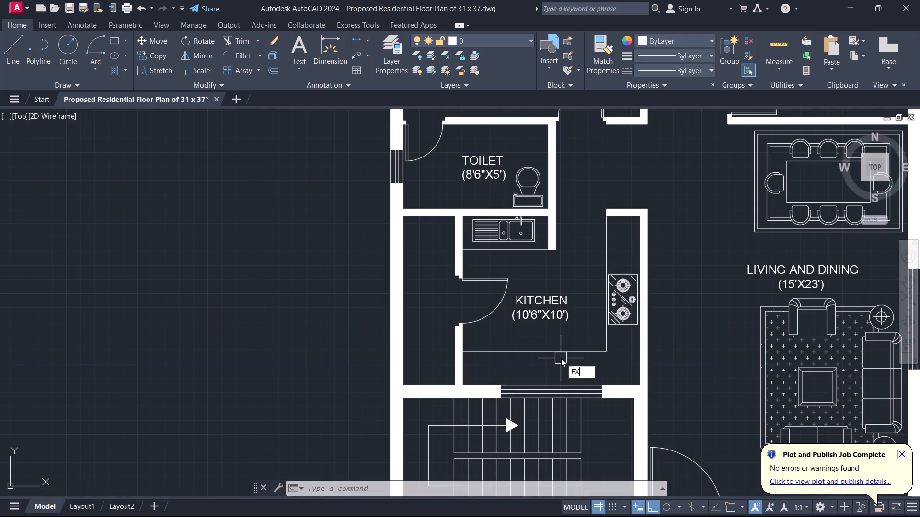
pyautogui.moveTo(609, 343); pyautogui.dragTo(610, 348)
pyautogui.press('Escape')
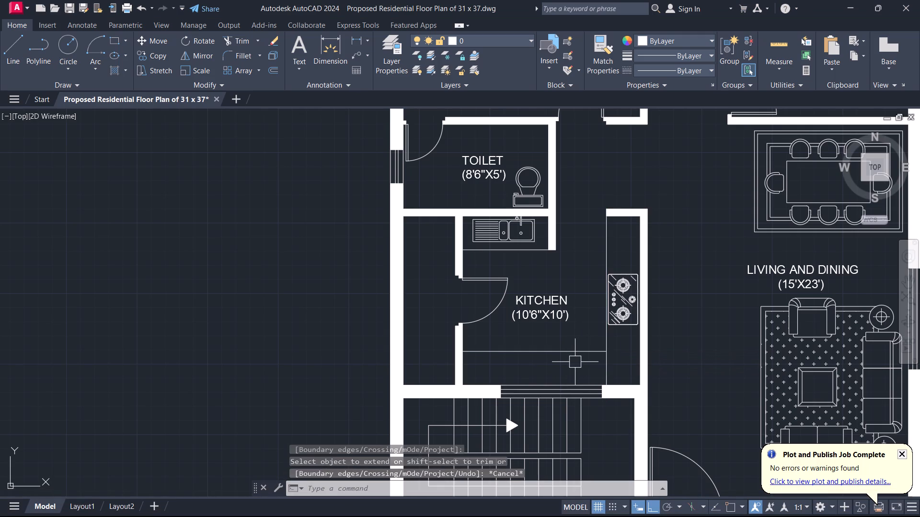
# Trim away the horizontal counter line in front of the kitchen window on the staircase wall.
pyautogui.write('TR')
pyautogui.press('space')
pyautogui.click(571, 357)
pyautogui.press('Escape')
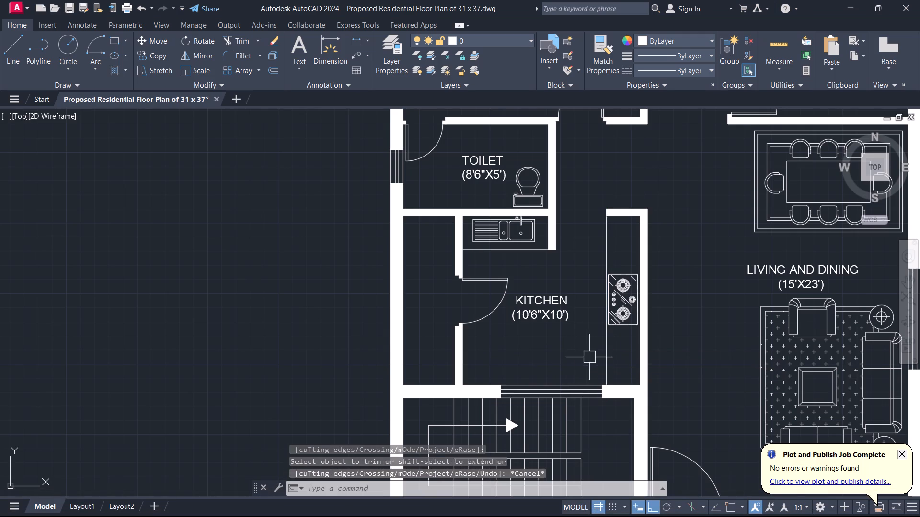
# Dismiss the plot notification, and close the Downloads window in File Explorer.
pyautogui.scroll(-1, 589, 359)
pyautogui.middleClick(589, 359)
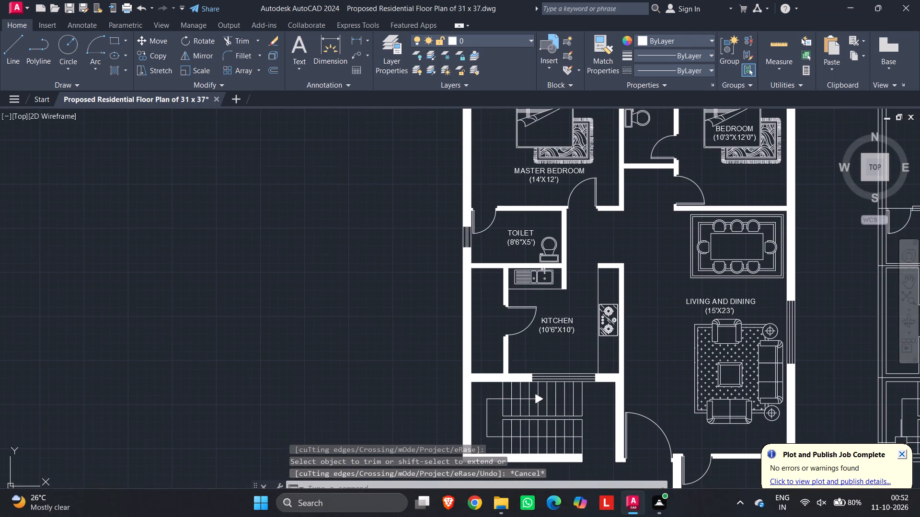
pyautogui.moveTo(906, 455); pyautogui.dragTo(902, 453)
pyautogui.scroll(-2, 814, 416)
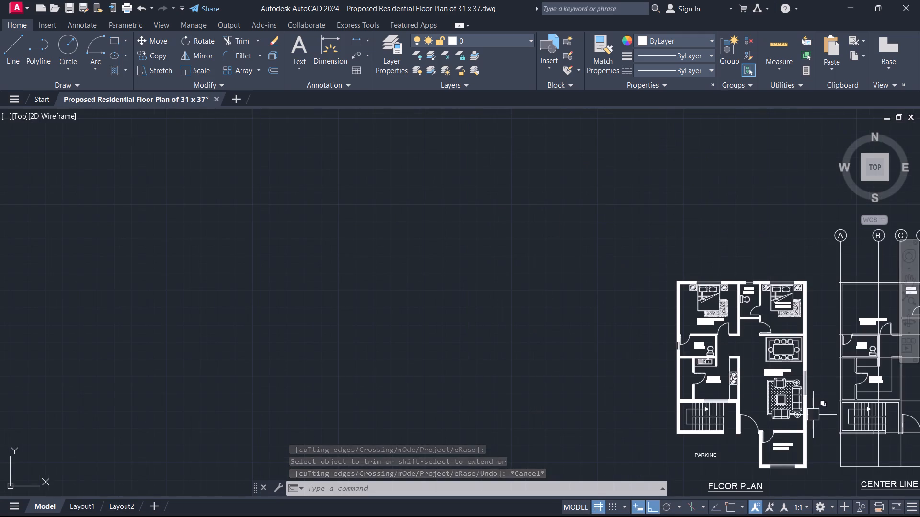
pyautogui.scroll(1, 847, 438)
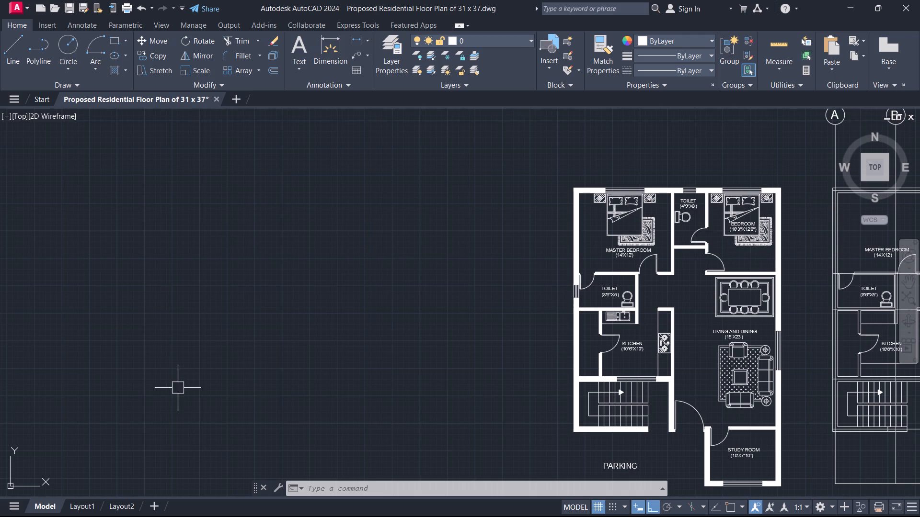
pyautogui.hotkey('alt', 'Tab')
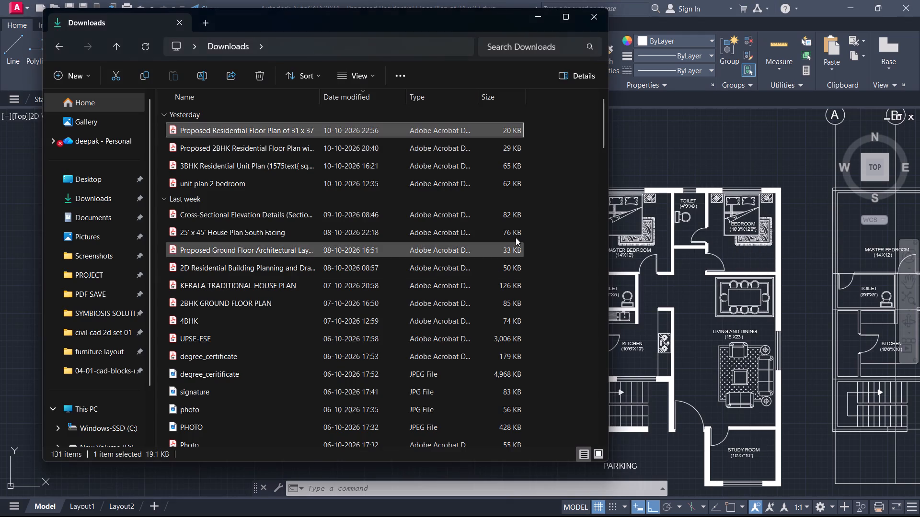
pyautogui.click(591, 10)
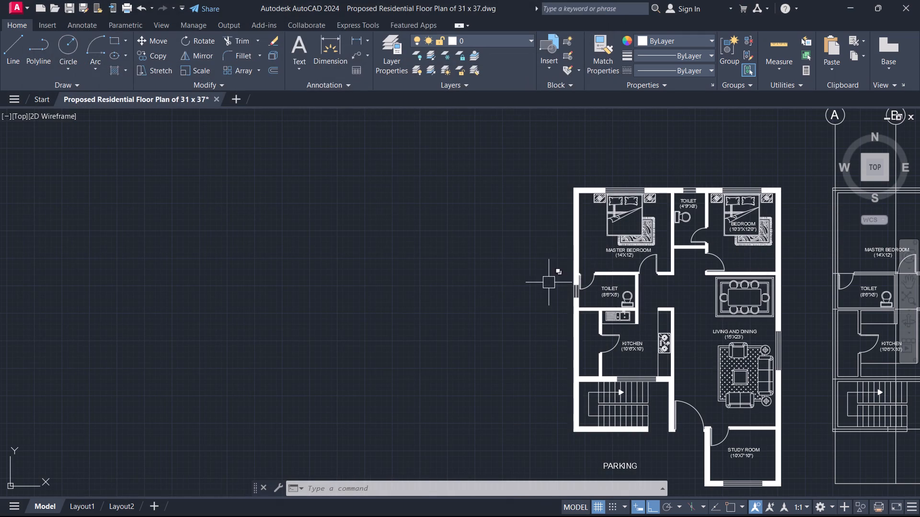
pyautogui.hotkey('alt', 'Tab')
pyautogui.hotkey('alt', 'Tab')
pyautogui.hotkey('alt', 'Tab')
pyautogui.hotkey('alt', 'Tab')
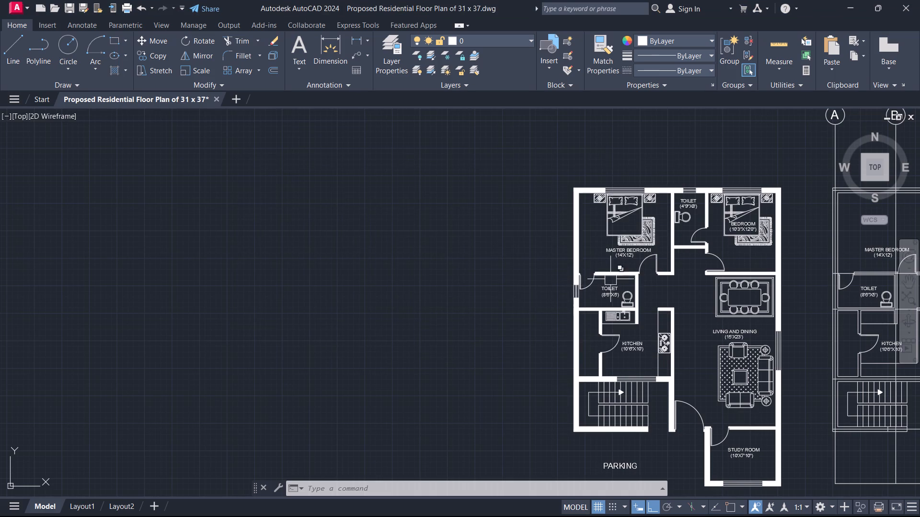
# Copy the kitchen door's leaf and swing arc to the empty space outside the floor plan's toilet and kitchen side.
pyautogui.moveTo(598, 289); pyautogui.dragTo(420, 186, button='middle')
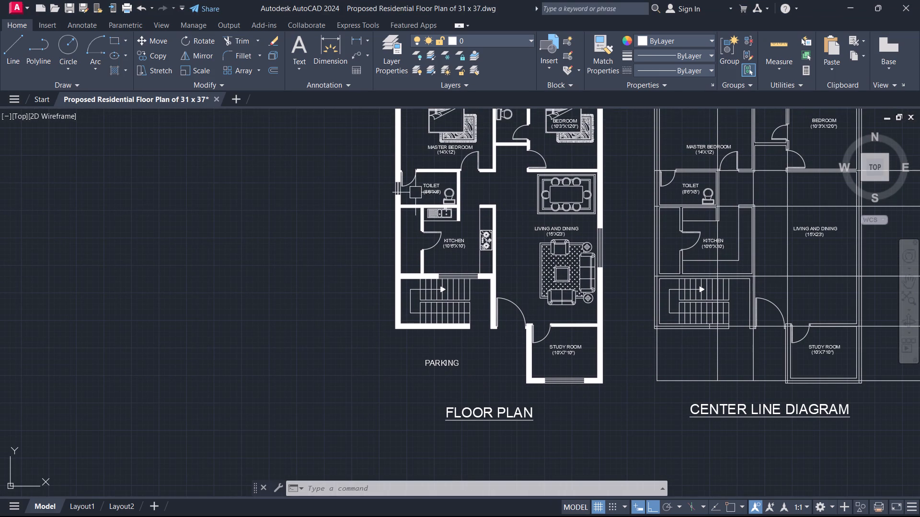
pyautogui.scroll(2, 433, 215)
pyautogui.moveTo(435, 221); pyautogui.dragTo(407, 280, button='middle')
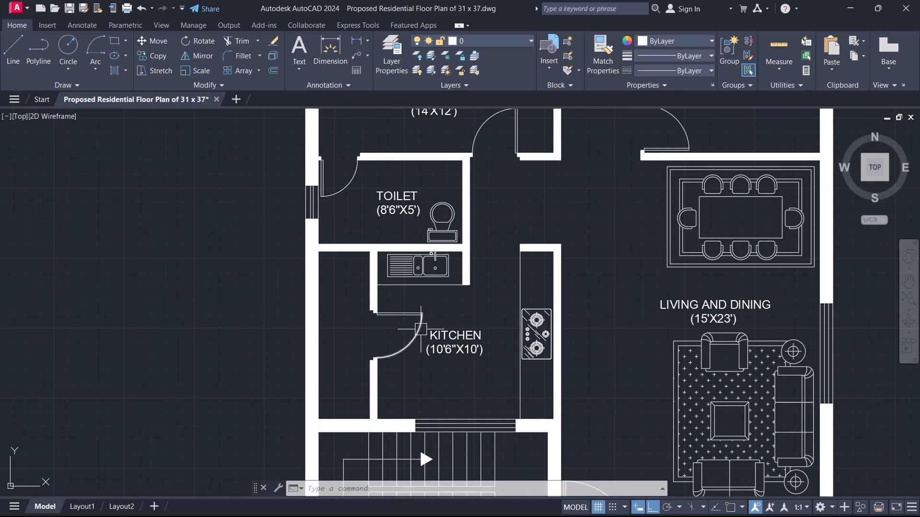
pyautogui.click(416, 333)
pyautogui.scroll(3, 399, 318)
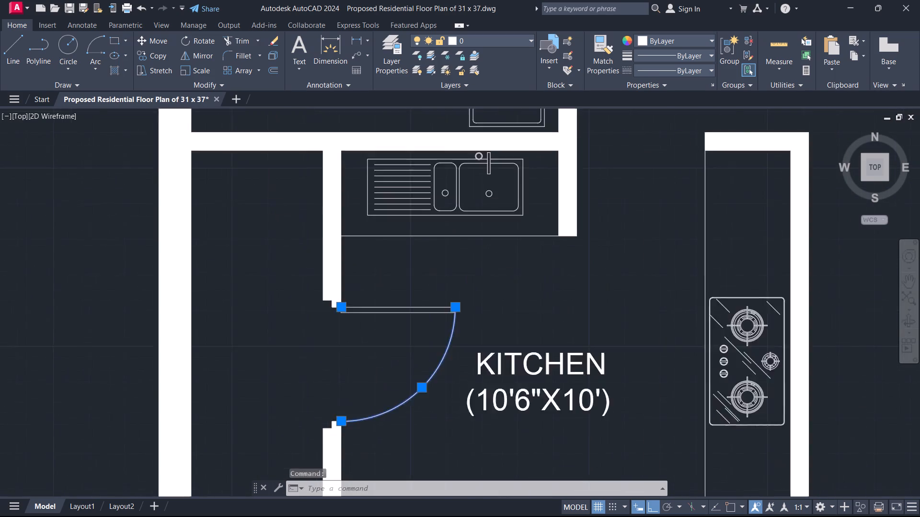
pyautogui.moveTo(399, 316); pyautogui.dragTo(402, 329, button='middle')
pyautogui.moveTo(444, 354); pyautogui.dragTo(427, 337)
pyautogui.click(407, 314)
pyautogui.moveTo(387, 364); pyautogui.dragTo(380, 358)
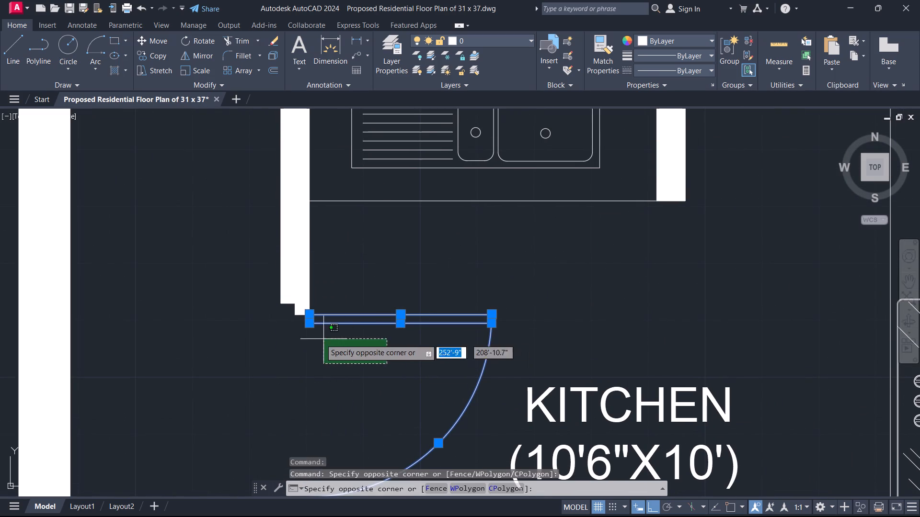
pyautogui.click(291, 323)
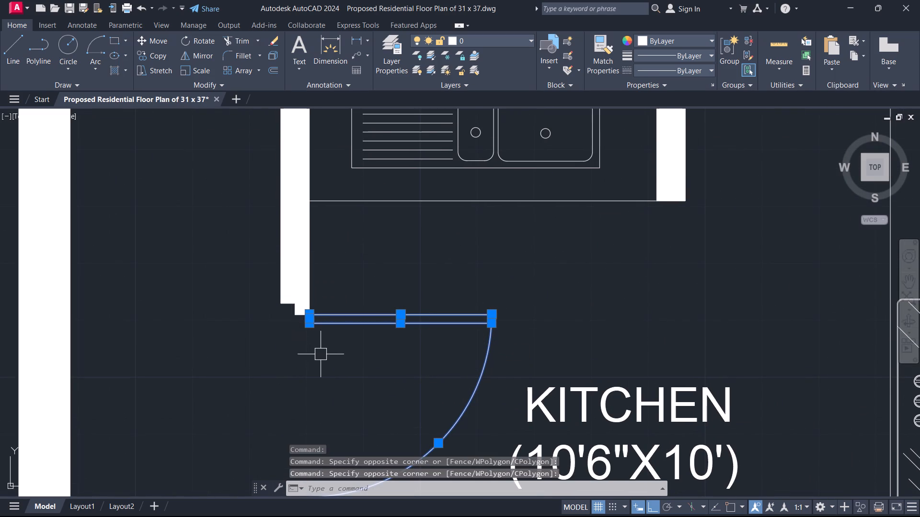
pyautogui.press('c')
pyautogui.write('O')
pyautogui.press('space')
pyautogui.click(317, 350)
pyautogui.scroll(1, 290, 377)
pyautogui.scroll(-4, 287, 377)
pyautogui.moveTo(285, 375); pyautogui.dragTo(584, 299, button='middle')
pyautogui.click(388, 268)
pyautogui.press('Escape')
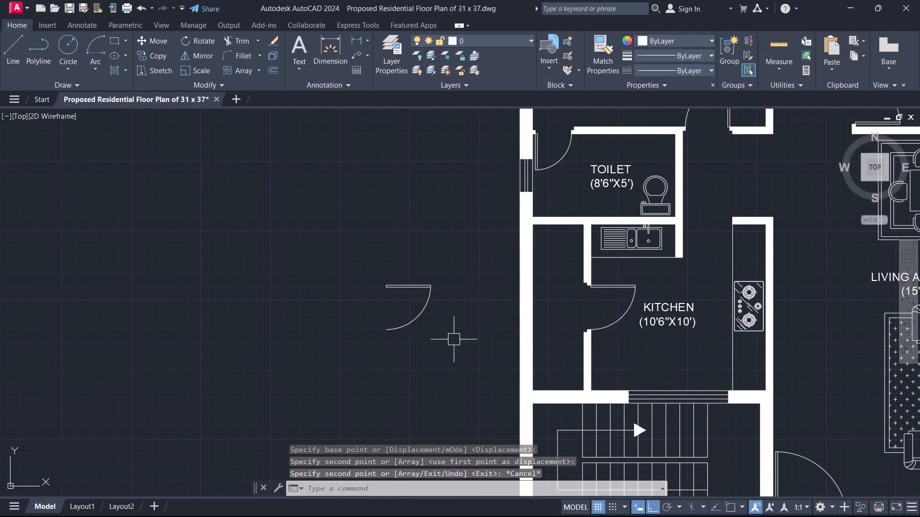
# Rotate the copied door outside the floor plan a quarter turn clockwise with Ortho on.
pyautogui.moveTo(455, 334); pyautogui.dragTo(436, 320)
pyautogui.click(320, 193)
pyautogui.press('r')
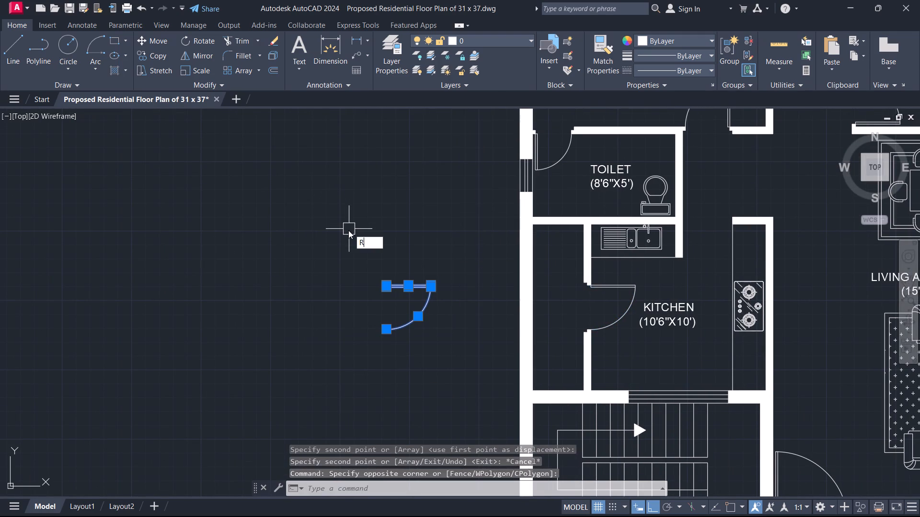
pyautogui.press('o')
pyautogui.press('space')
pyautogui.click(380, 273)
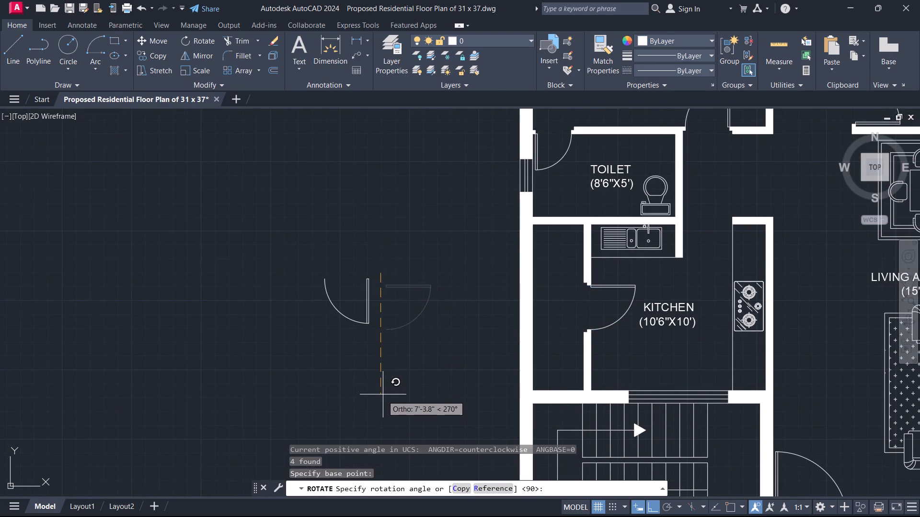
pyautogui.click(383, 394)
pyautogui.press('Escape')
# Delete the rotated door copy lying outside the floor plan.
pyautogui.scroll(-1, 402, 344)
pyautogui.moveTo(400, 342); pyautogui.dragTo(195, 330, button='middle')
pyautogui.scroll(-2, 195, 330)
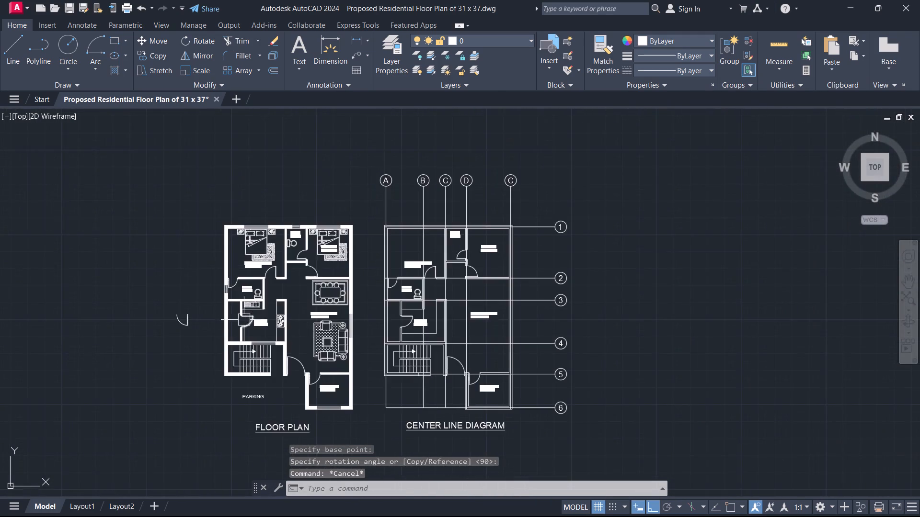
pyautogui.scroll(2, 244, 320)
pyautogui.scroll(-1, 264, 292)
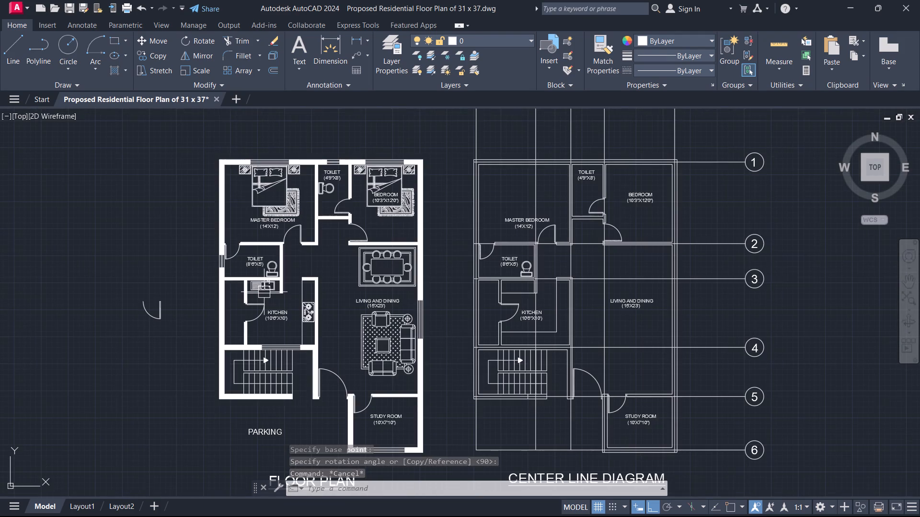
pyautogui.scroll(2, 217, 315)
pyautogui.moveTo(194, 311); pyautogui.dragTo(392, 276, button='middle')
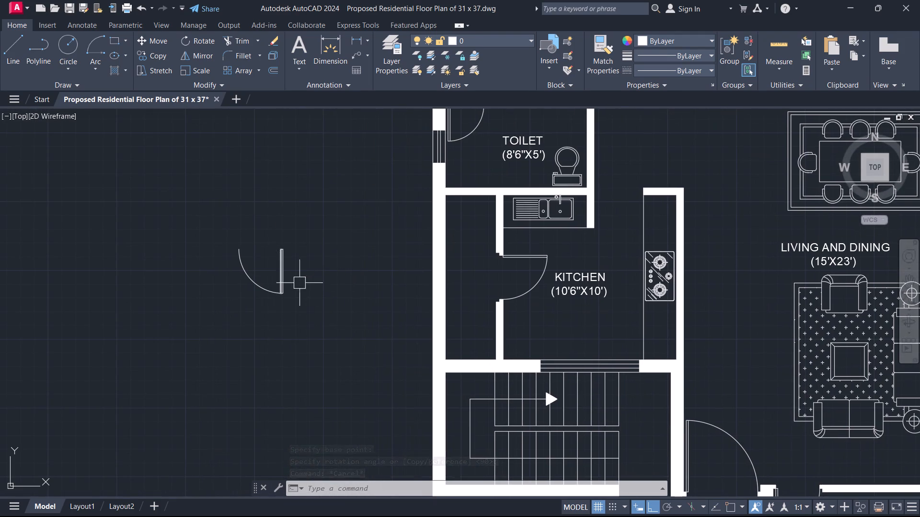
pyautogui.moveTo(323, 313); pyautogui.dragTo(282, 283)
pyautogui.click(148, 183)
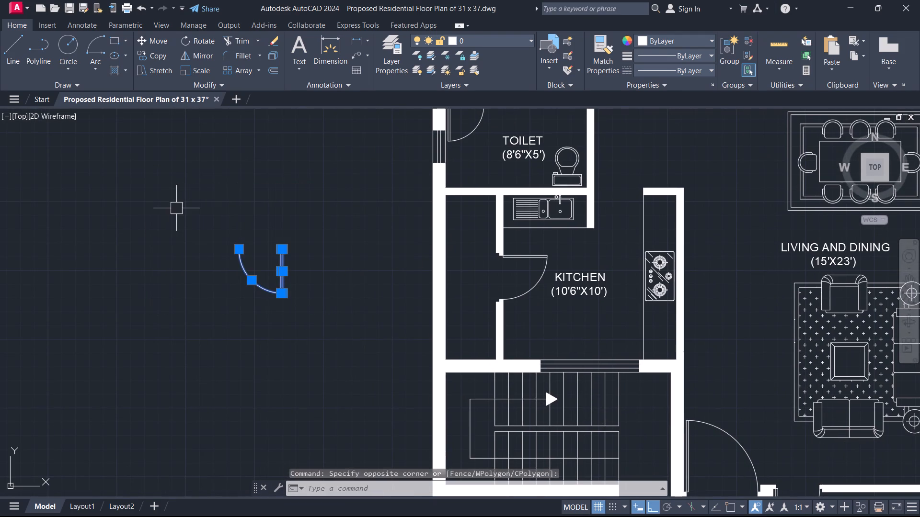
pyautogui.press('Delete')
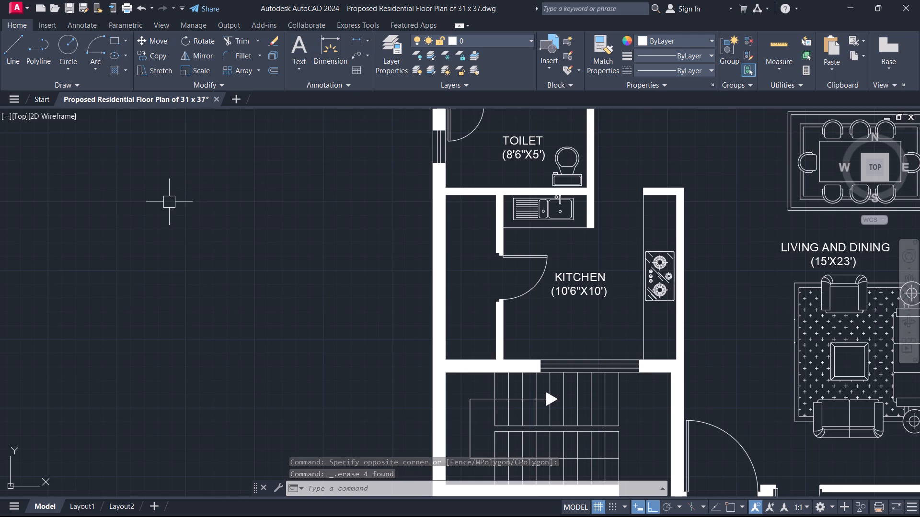
# Examine the whole floor plan and the center line diagram side by side.
pyautogui.scroll(-1, 483, 405)
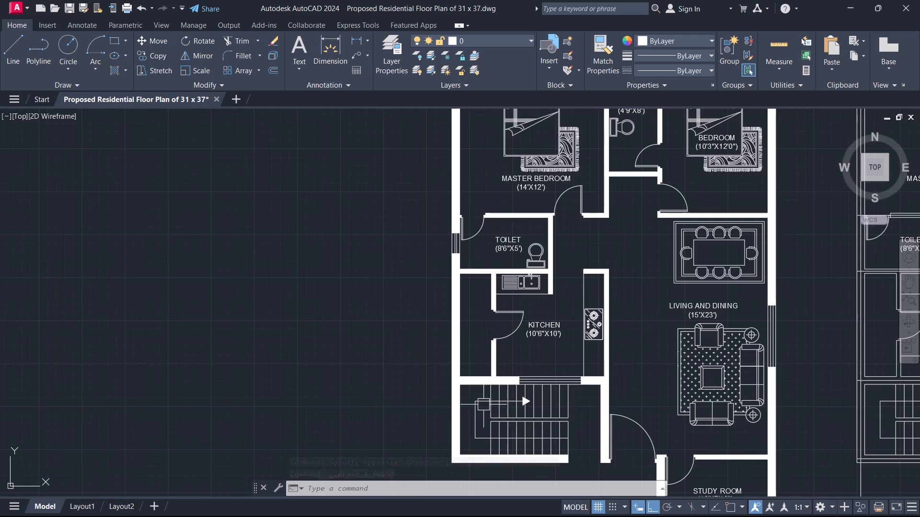
pyautogui.moveTo(521, 447); pyautogui.dragTo(378, 252, button='middle')
pyautogui.scroll(-3, 501, 220)
pyautogui.moveTo(500, 219); pyautogui.dragTo(409, 235, button='middle')
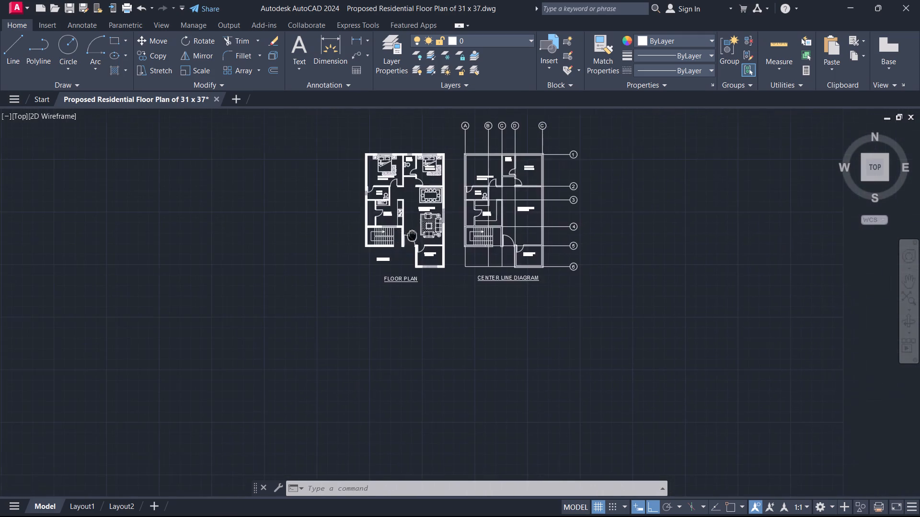
pyautogui.moveTo(409, 235); pyautogui.dragTo(412, 235, button='middle')
pyautogui.scroll(2, 487, 237)
pyautogui.moveTo(494, 226); pyautogui.dragTo(530, 392, button='middle')
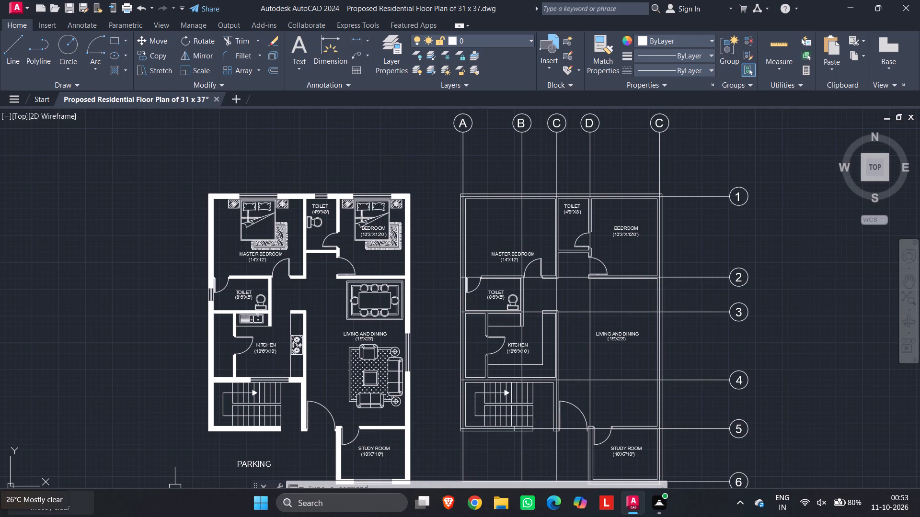
pyautogui.scroll(-1, 370, 269)
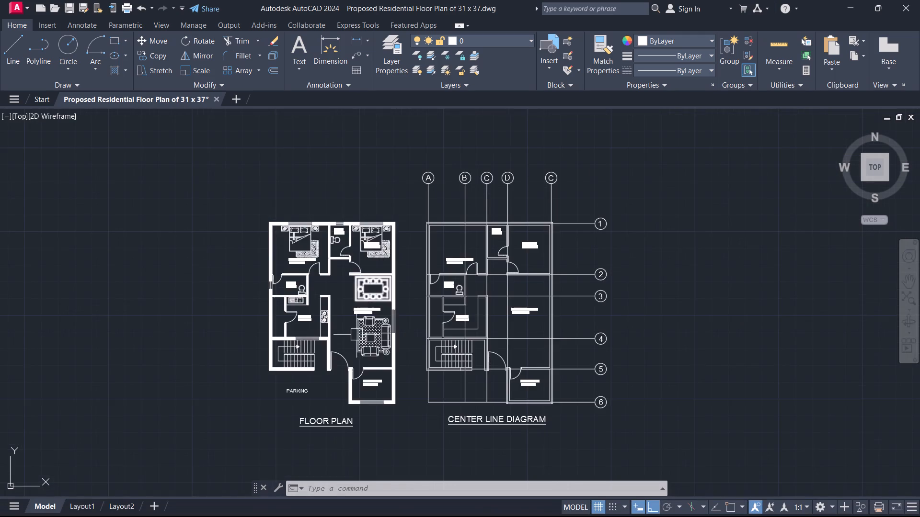
pyautogui.moveTo(353, 337); pyautogui.dragTo(472, 310, button='middle')
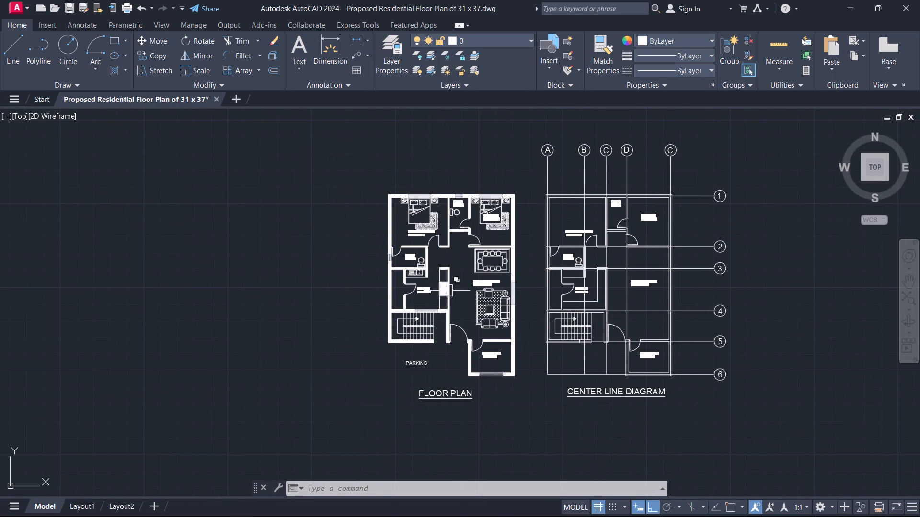
pyautogui.moveTo(431, 311); pyautogui.dragTo(445, 276, button='middle')
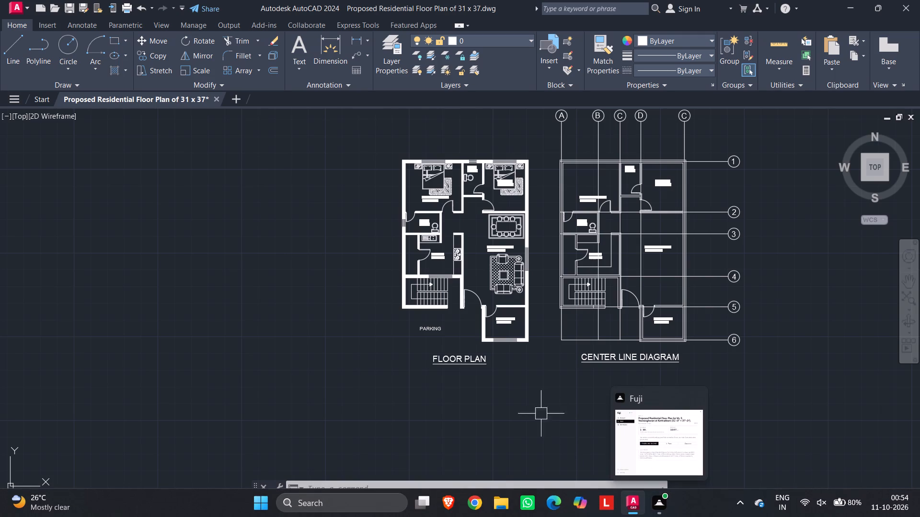
# Plot the drawing to PDF as Proposed Residential Floor Plan of 31 x 37-Model, replacing the existing file, and close the opened PDF.
pyautogui.write('DW')
pyautogui.press('space')
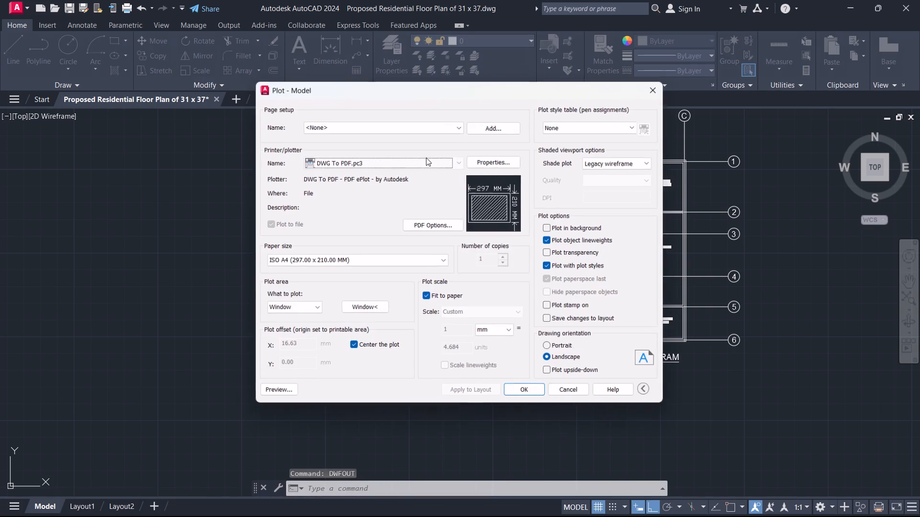
pyautogui.click(519, 390)
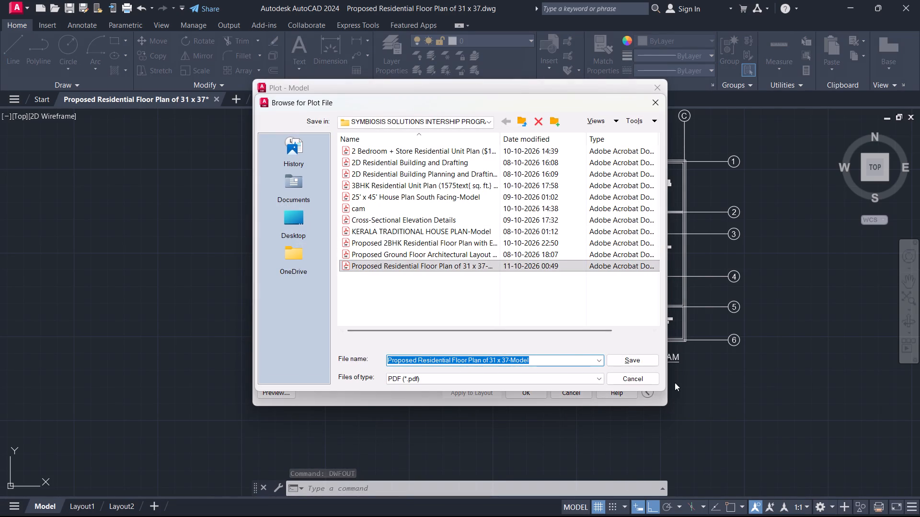
pyautogui.click(651, 360)
pyautogui.click(506, 280)
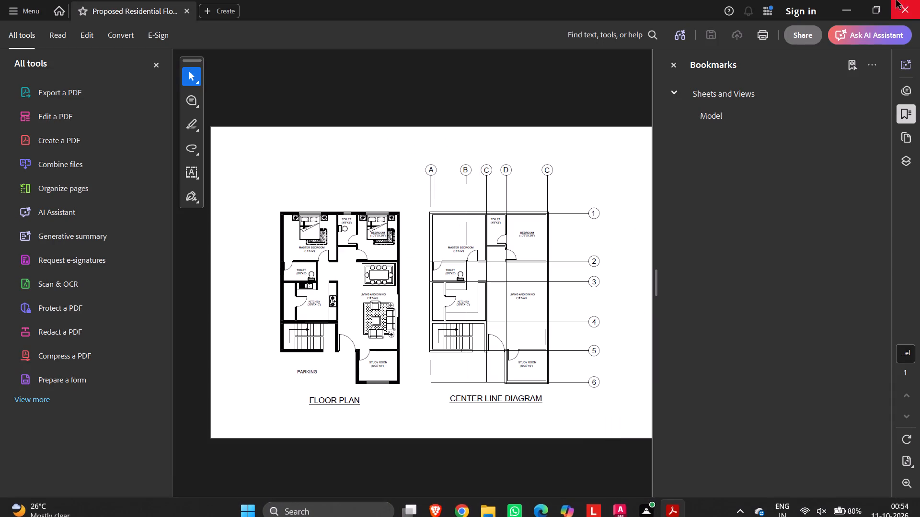
pyautogui.click(919, 0)
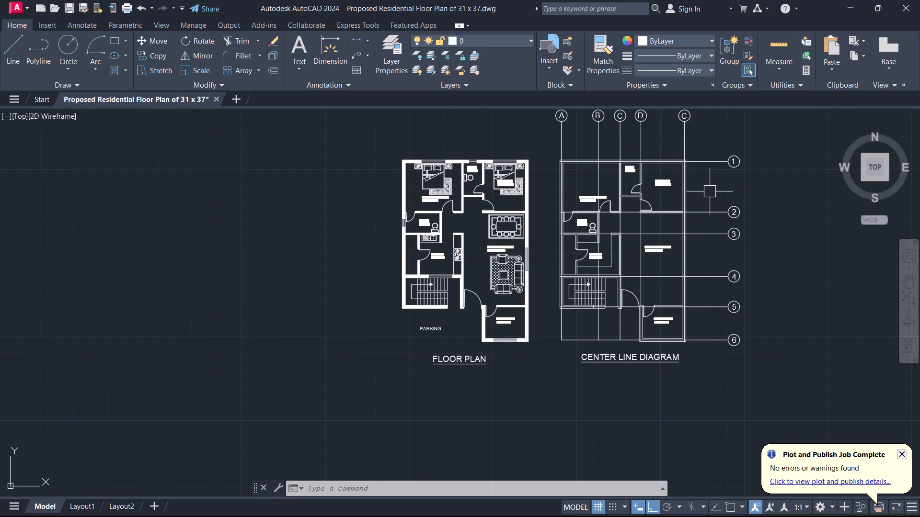
# Save the floor plan drawing.
pyautogui.hotkey('ctrl', 's')
pyautogui.hotkey('ctrl', 's')
pyautogui.scroll(-1, 530, 238)
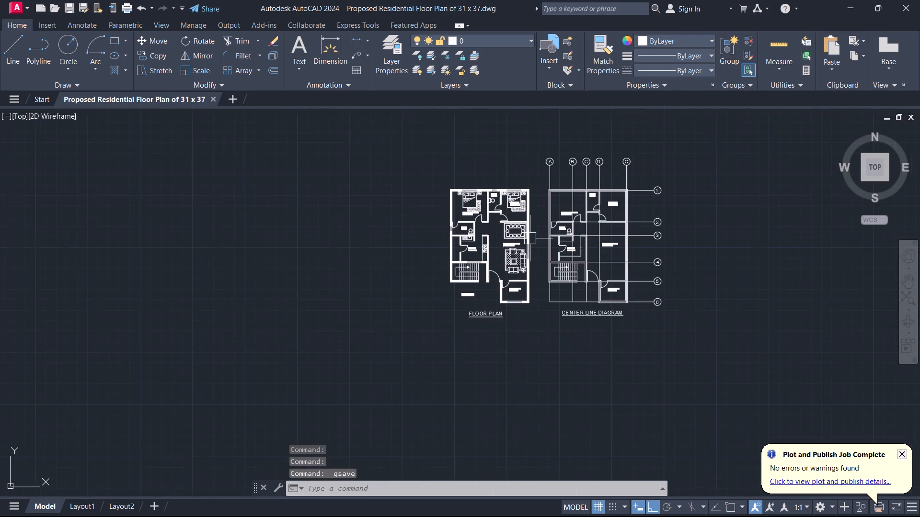
# Check the floor plan and center line diagram a final time and save the drawing.
pyautogui.moveTo(530, 238); pyautogui.dragTo(478, 218, button='middle')
pyautogui.hotkey('ctrl', 's')
pyautogui.scroll(2, 481, 233)
pyautogui.moveTo(482, 232); pyautogui.dragTo(498, 292, button='middle')
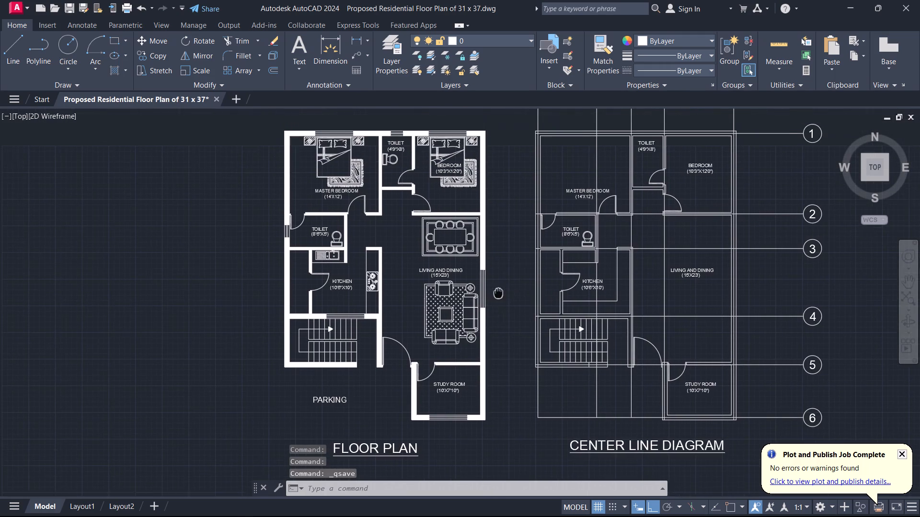
pyautogui.moveTo(498, 292); pyautogui.dragTo(499, 293, button='middle')
pyautogui.hotkey('ctrl', 's')
pyautogui.scroll(-1, 511, 278)
pyautogui.moveTo(511, 277); pyautogui.dragTo(483, 305, button='middle')
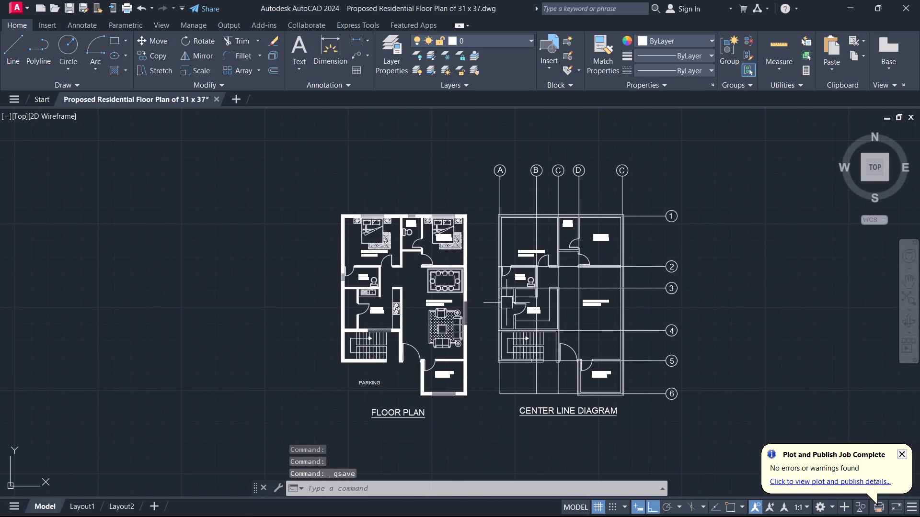
pyautogui.hotkey('ctrl', 's')
pyautogui.scroll(1, 483, 292)
pyautogui.moveTo(482, 291); pyautogui.dragTo(489, 324, button='middle')
pyautogui.scroll(1, 488, 322)
pyautogui.hotkey('ctrl', 's')
pyautogui.scroll(-2, 488, 306)
pyautogui.moveTo(488, 306); pyautogui.dragTo(523, 253, button='middle')
pyautogui.scroll(1, 531, 268)
pyautogui.moveTo(531, 269); pyautogui.dragTo(561, 295, button='middle')
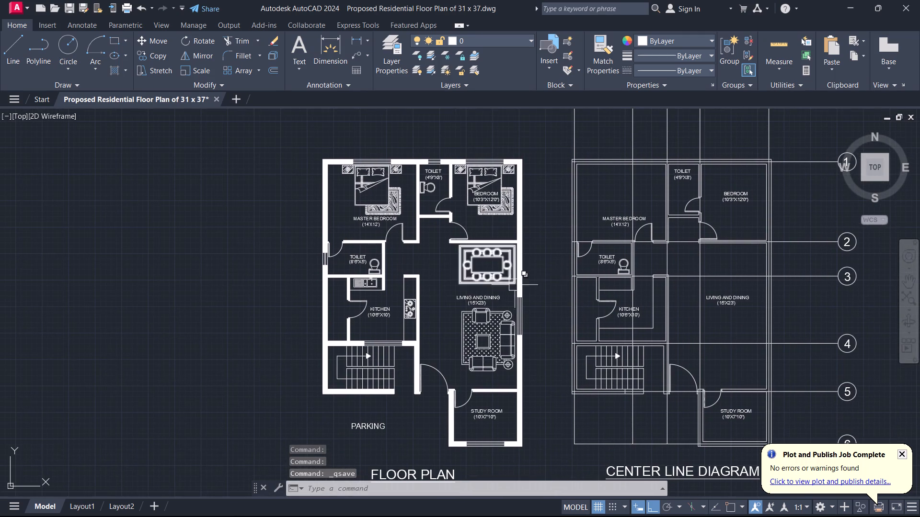
pyautogui.scroll(1, 552, 272)
pyautogui.moveTo(549, 270); pyautogui.dragTo(541, 303, button='middle')
pyautogui.scroll(-1, 537, 263)
pyautogui.hotkey('ctrl', 's')
pyautogui.moveTo(534, 289); pyautogui.dragTo(519, 249, button='middle')
pyautogui.hotkey('ctrl', 's')
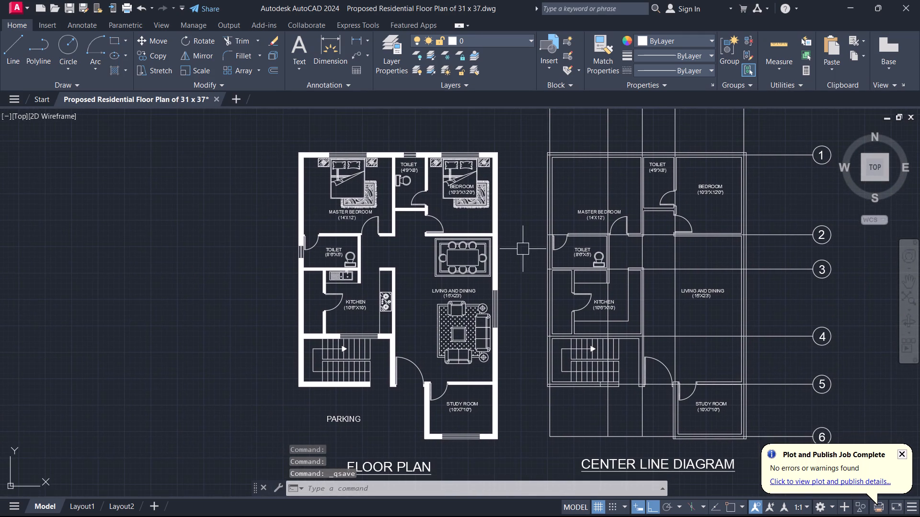
# Turn off the command history log file with LOGFILEOFF.
pyautogui.press('l')
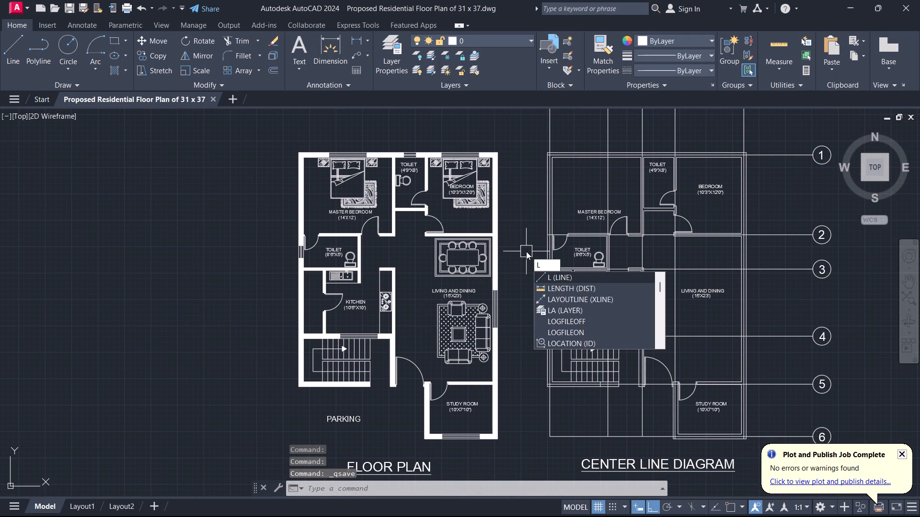
pyautogui.write('OG')
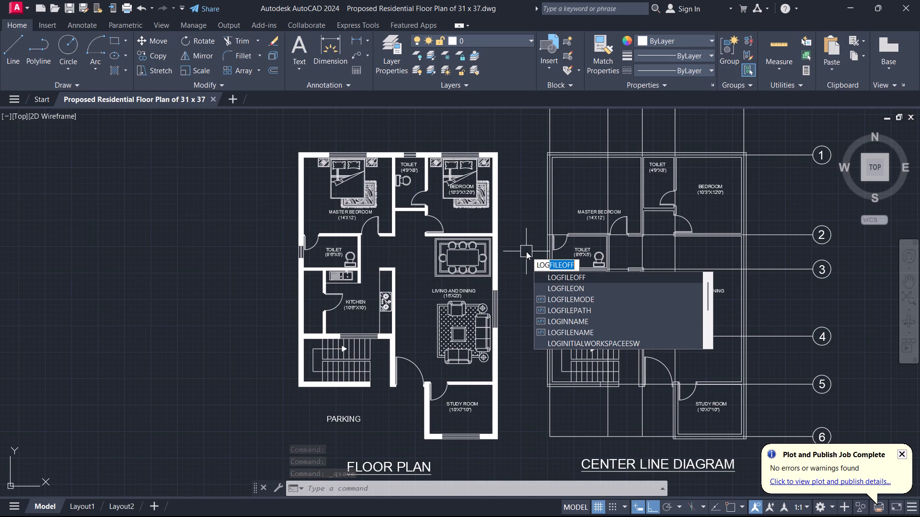
pyautogui.press('Return')
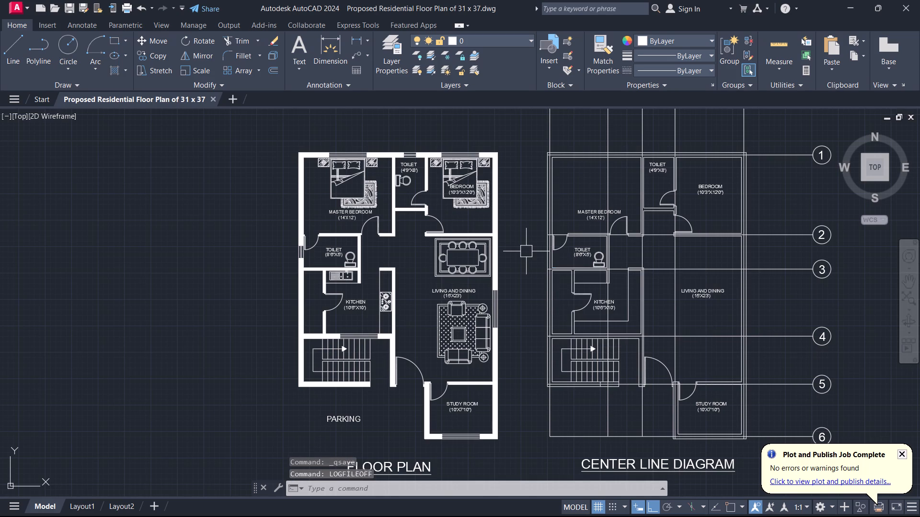
# Exit AutoCAD, closing the saved floor plan drawing.
pyautogui.click(919, 0)
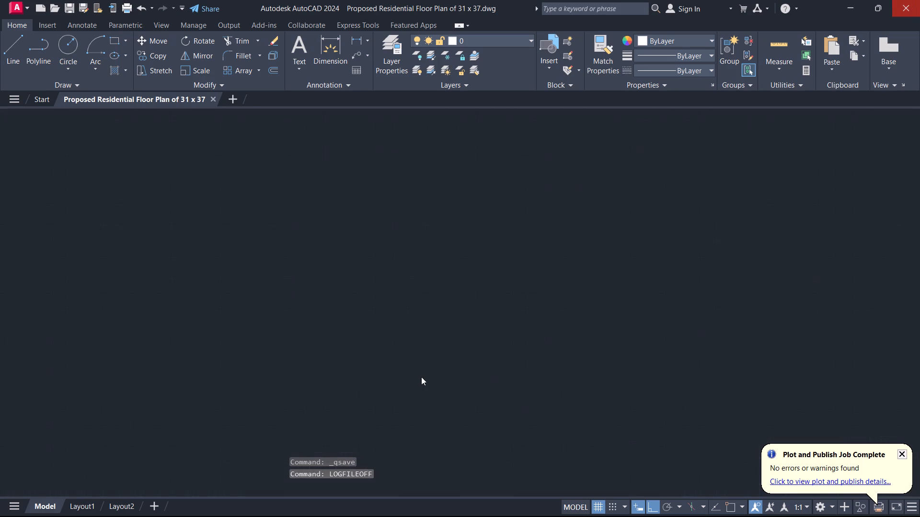